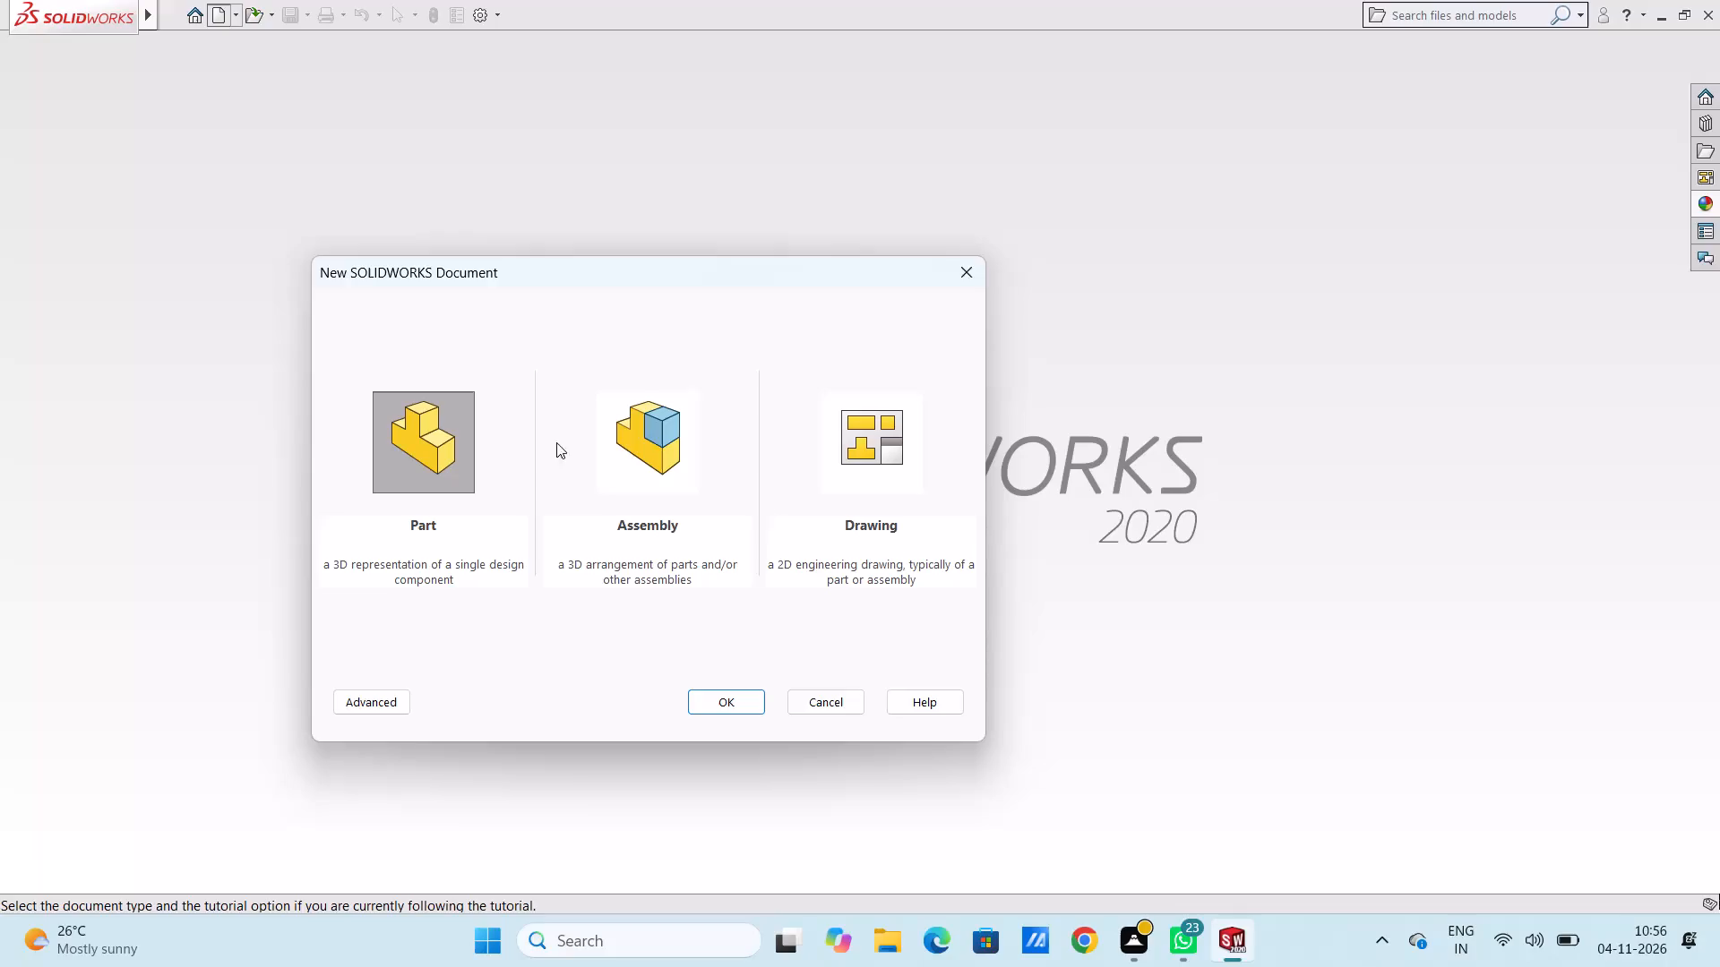
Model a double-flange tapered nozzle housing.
Create a new part document.
click(733, 693)
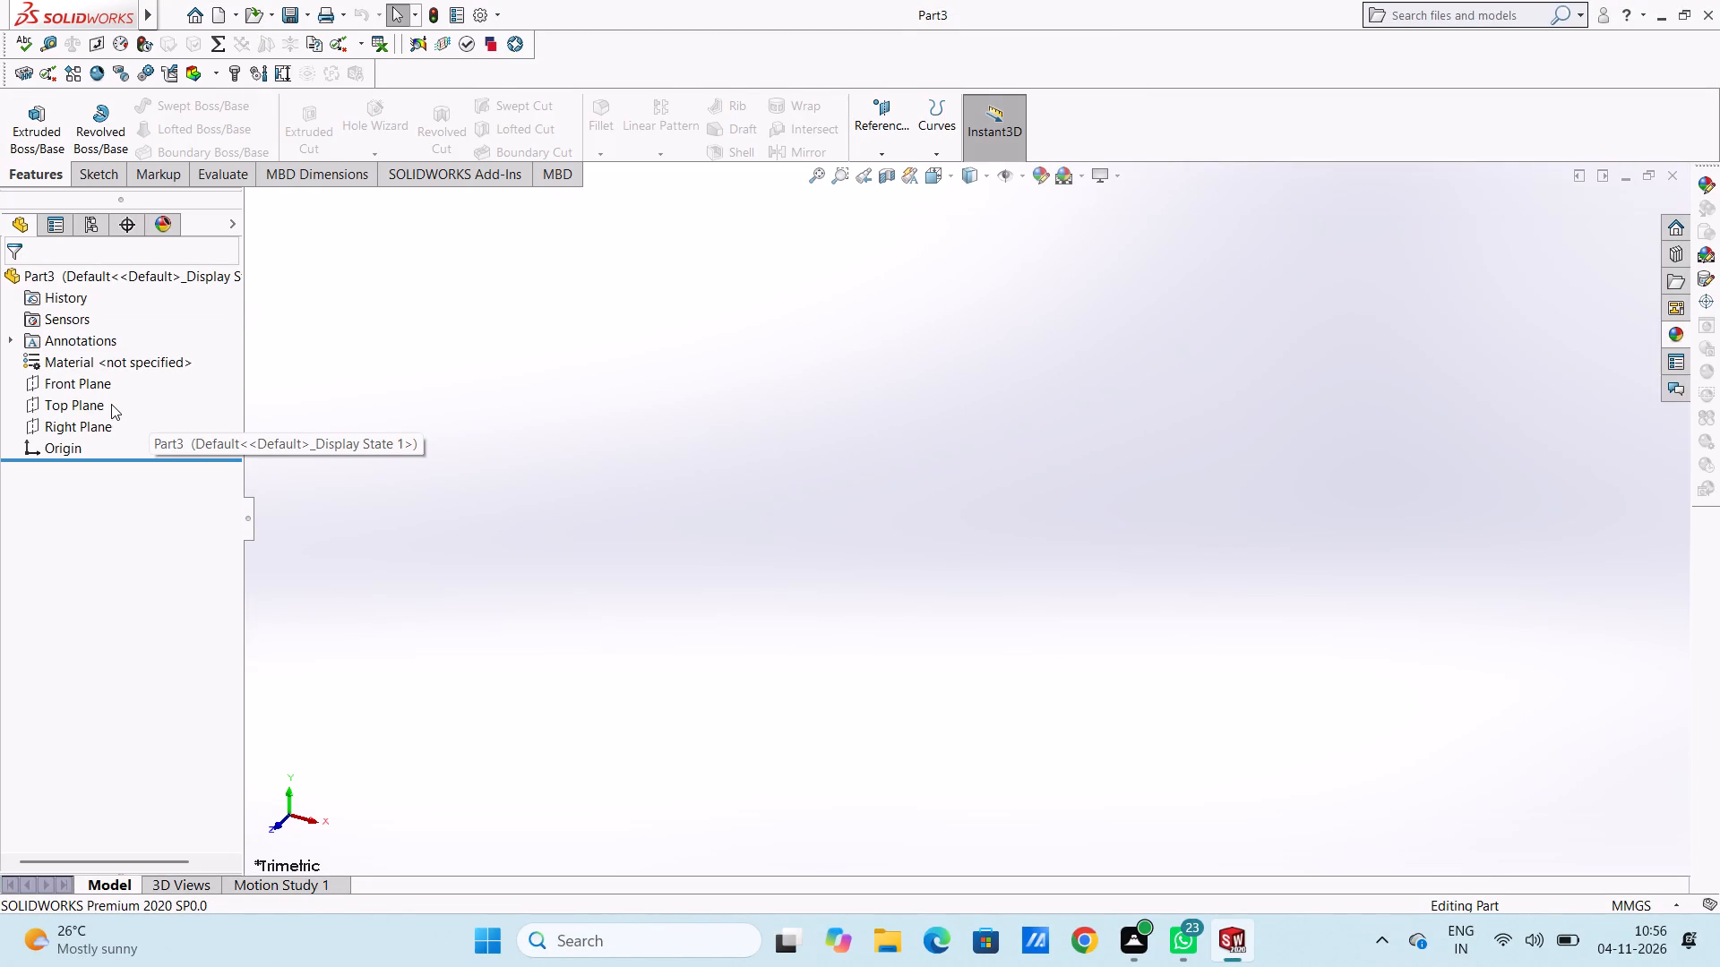
Start a sketch on the Top Plane.
click(107, 404)
click(127, 379)
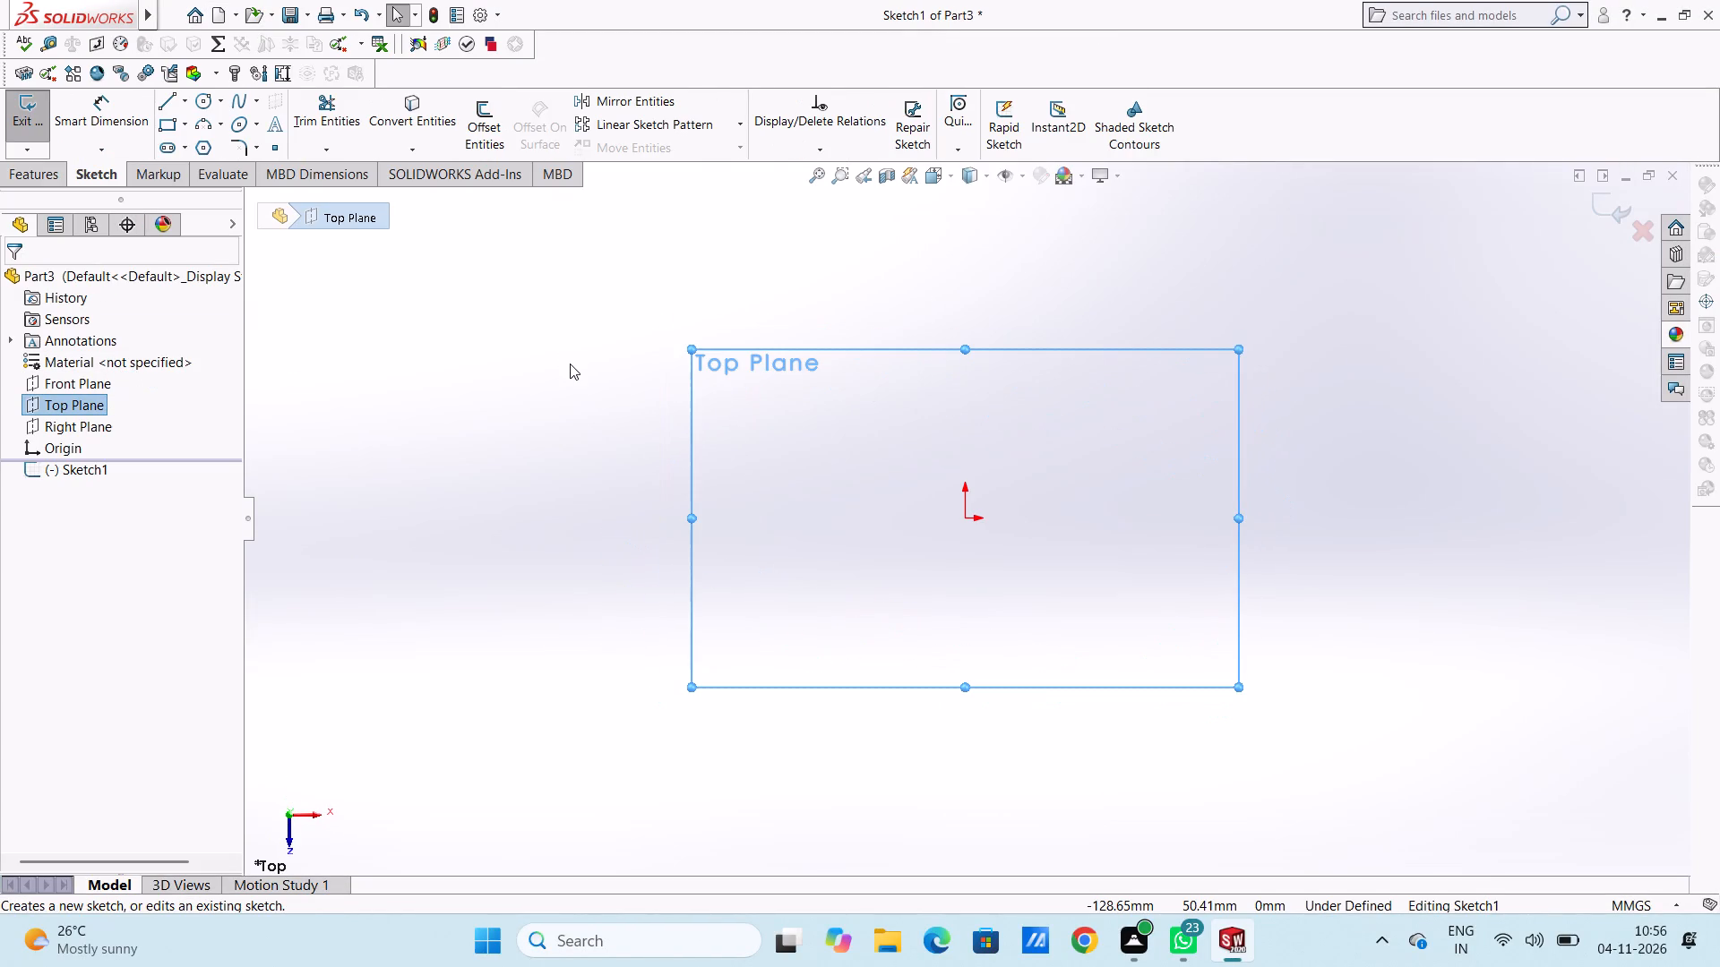
click(574, 375)
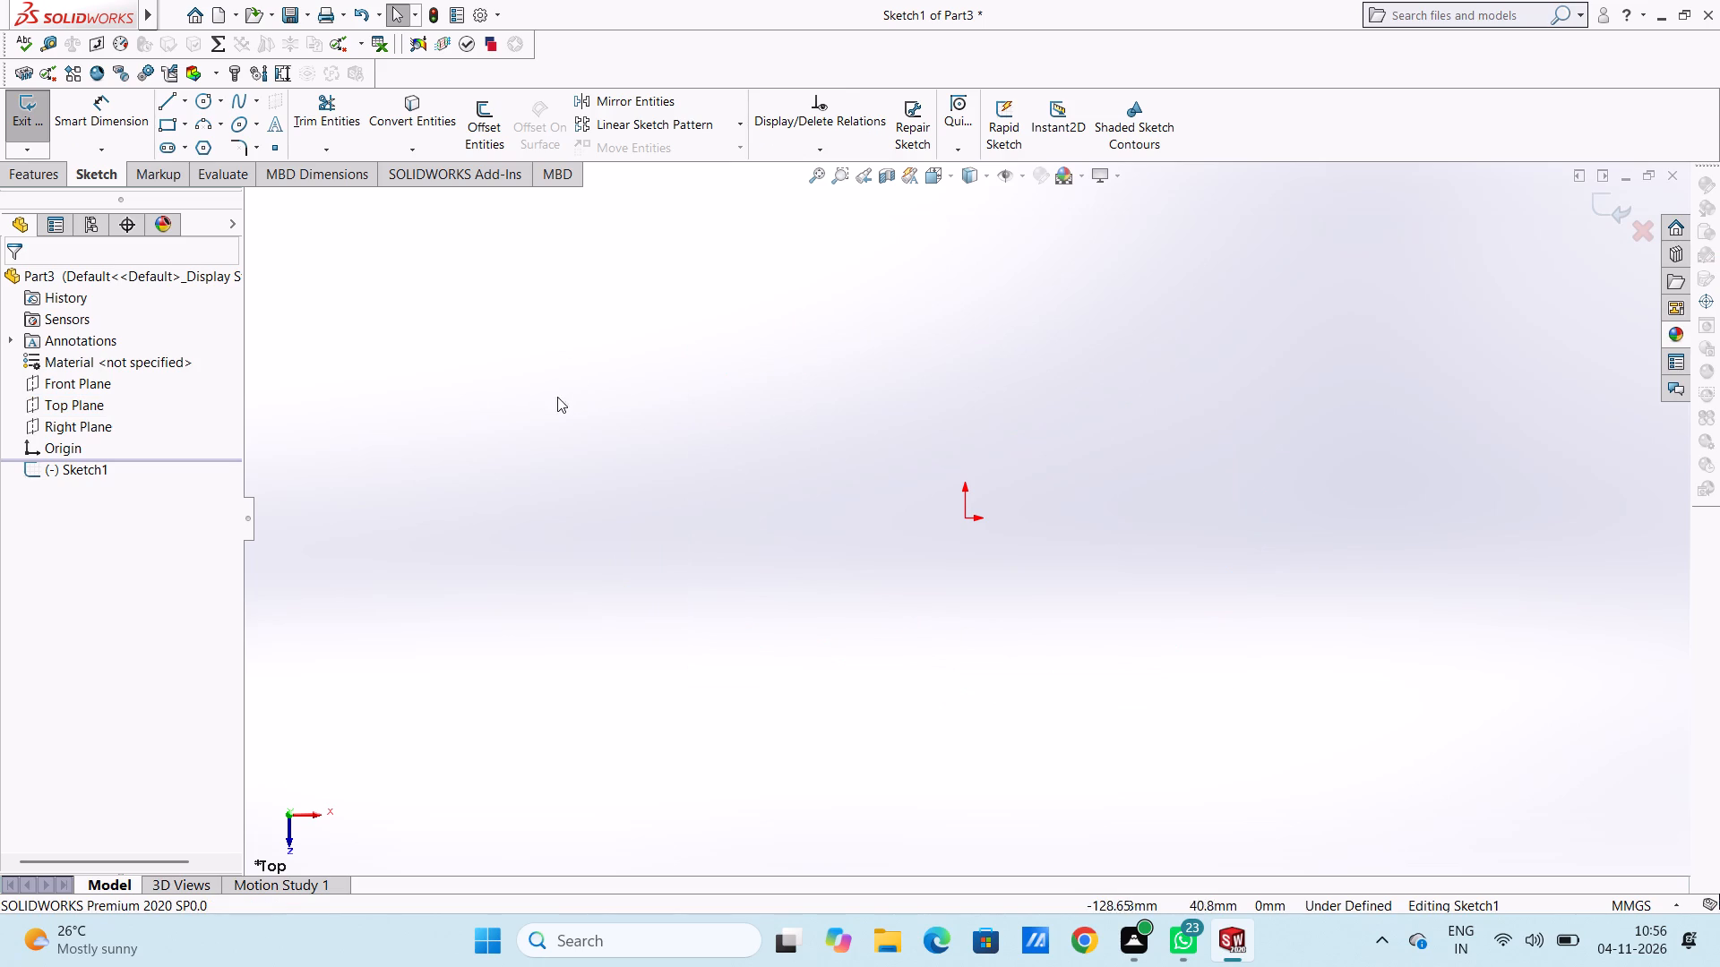
Draw a 76 by 76 mm center rectangle centred on the origin.
click(202, 103)
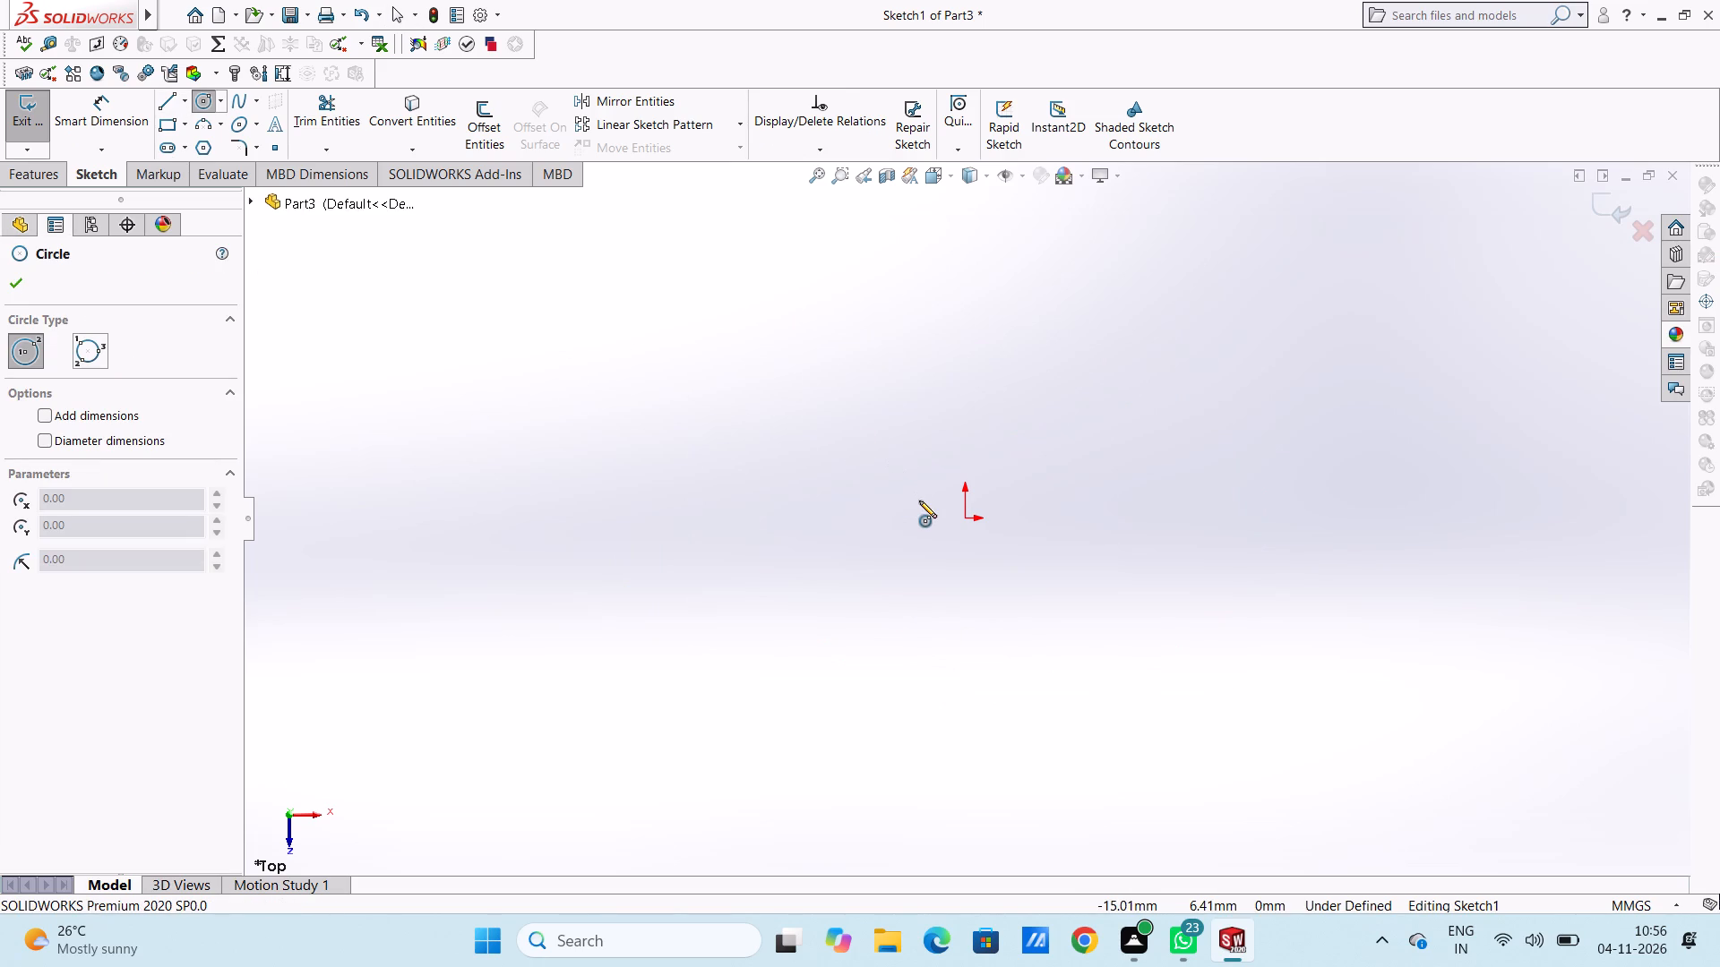
click(21, 288)
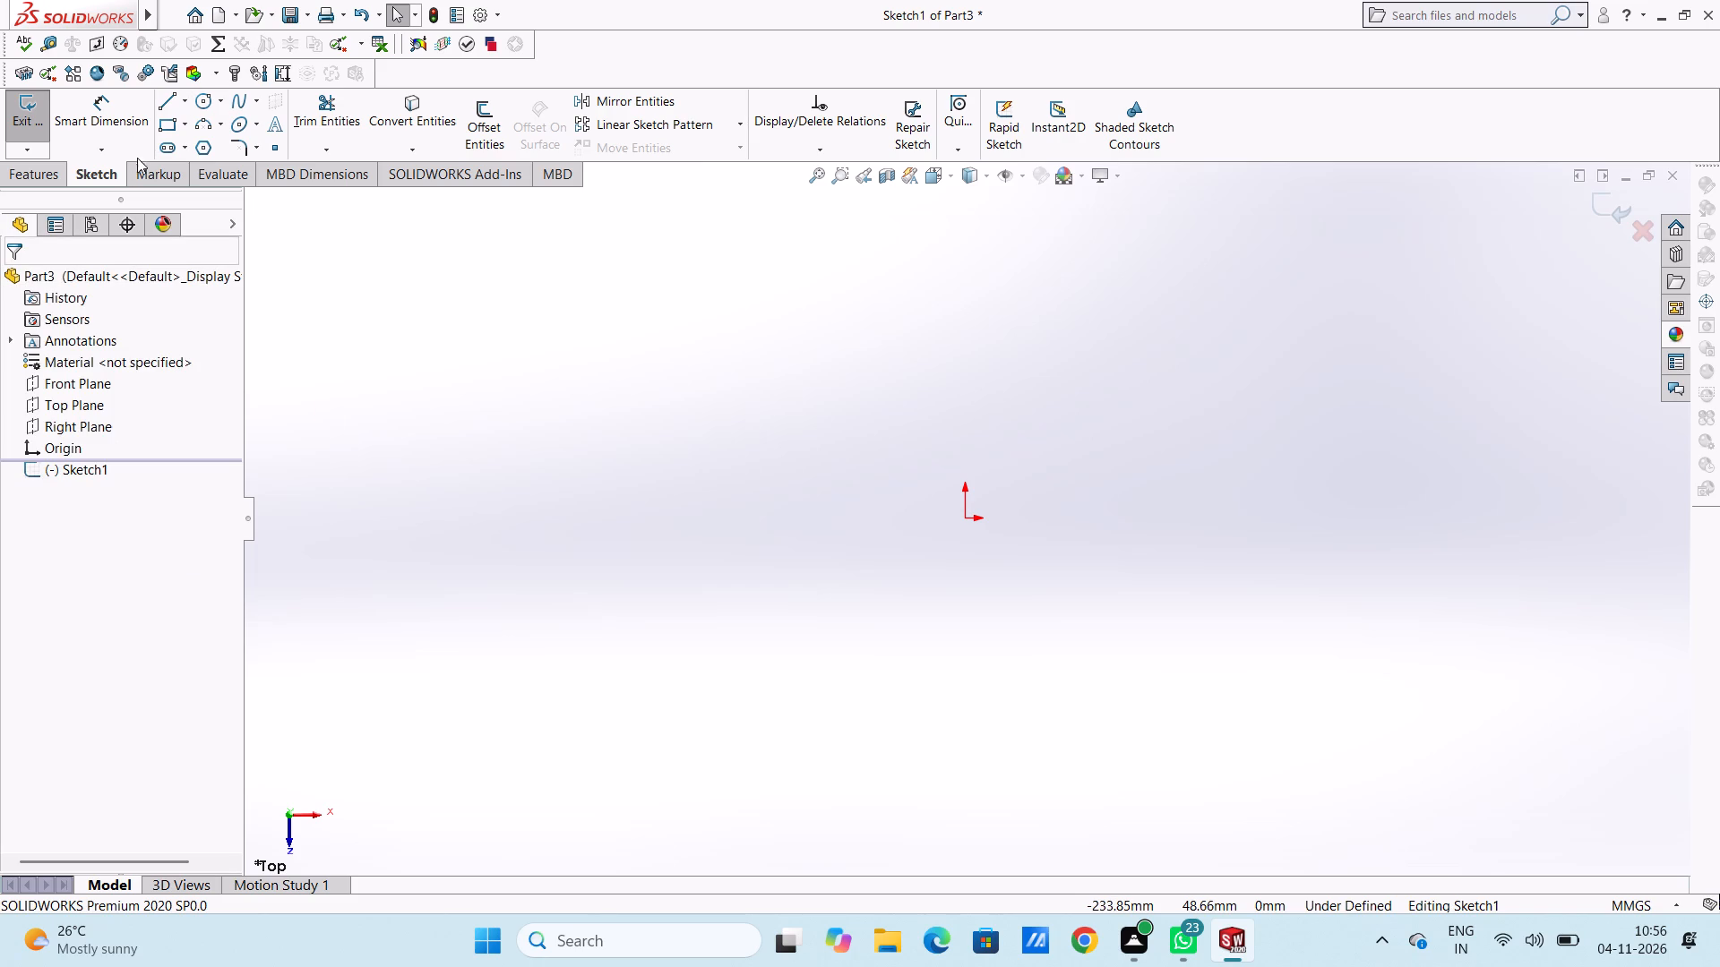
click(183, 126)
click(178, 174)
click(964, 521)
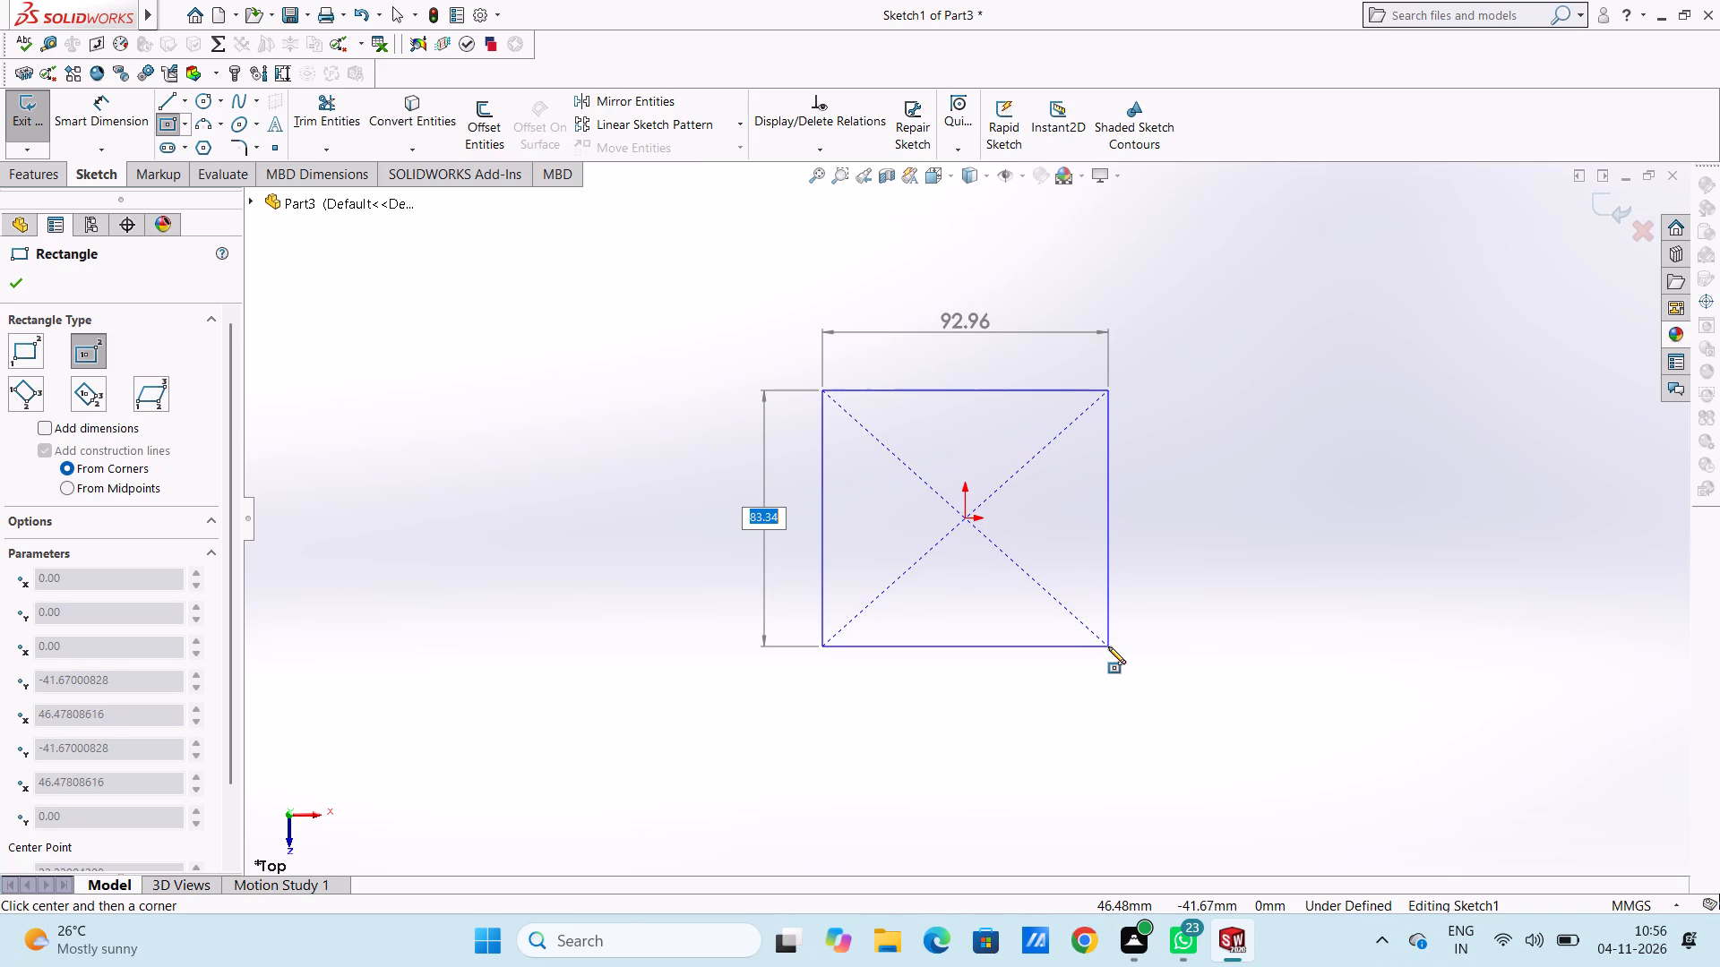
text(76)
key(Return)
text(76)
key(Return)
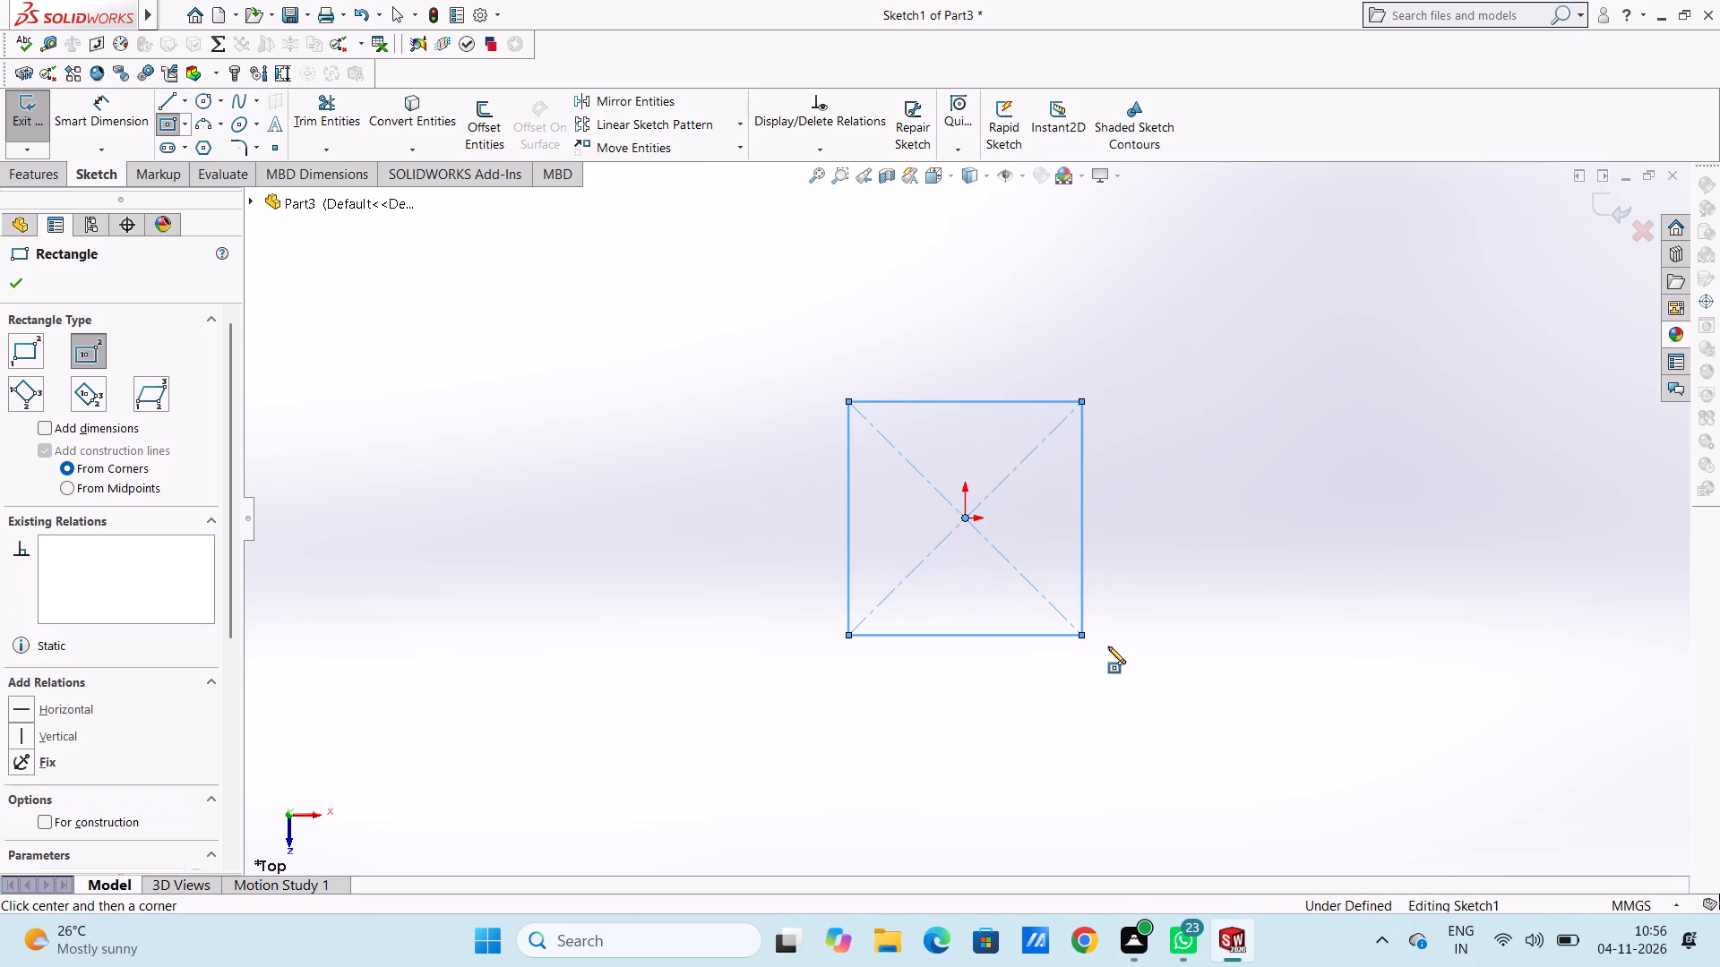
right_click(529, 359)
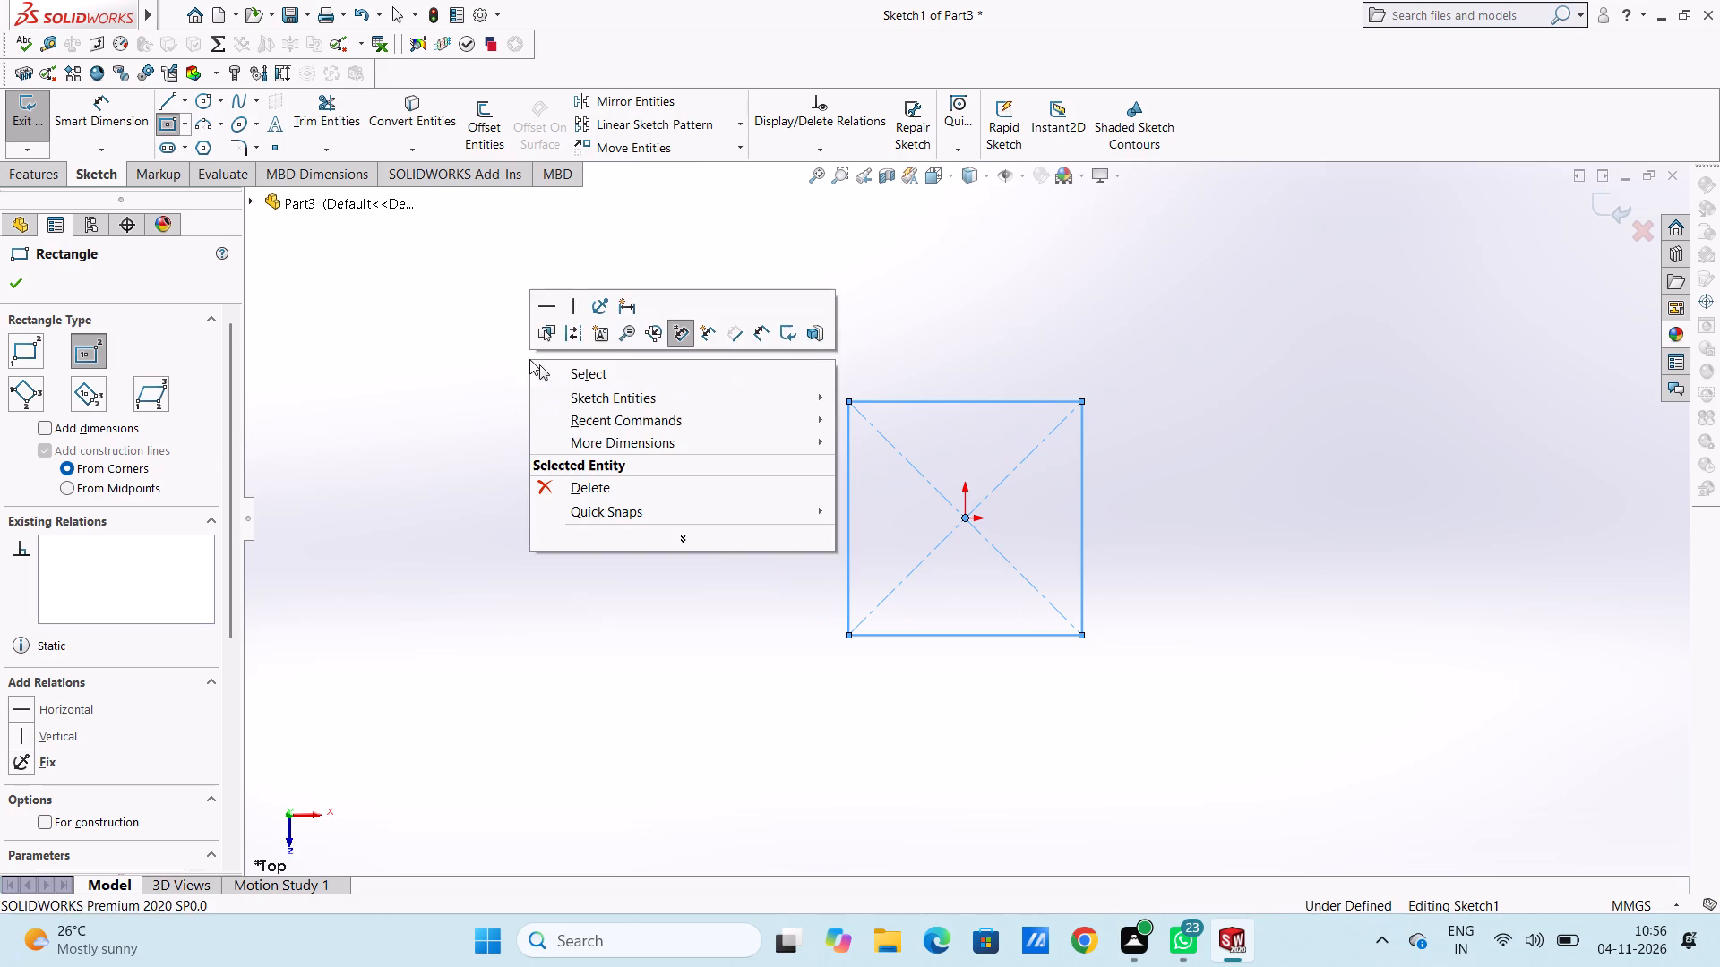
double_click(537, 373)
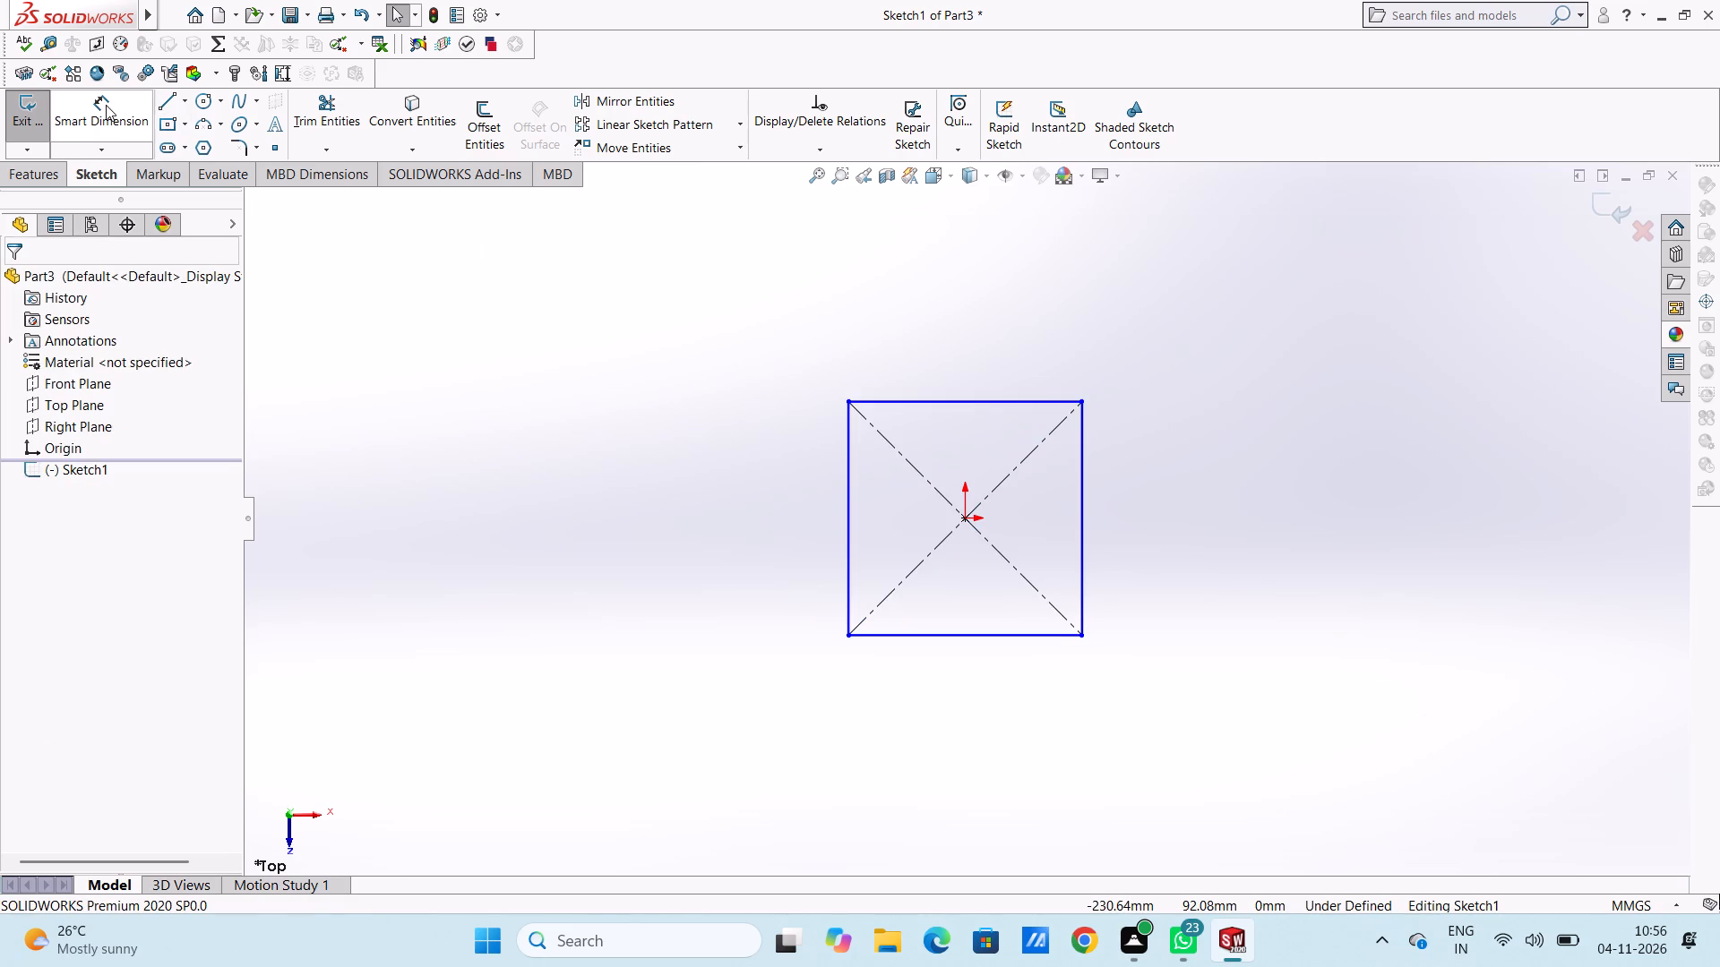
Add a 76 mm vertical dimension to the left side of the square.
click(106, 105)
click(846, 510)
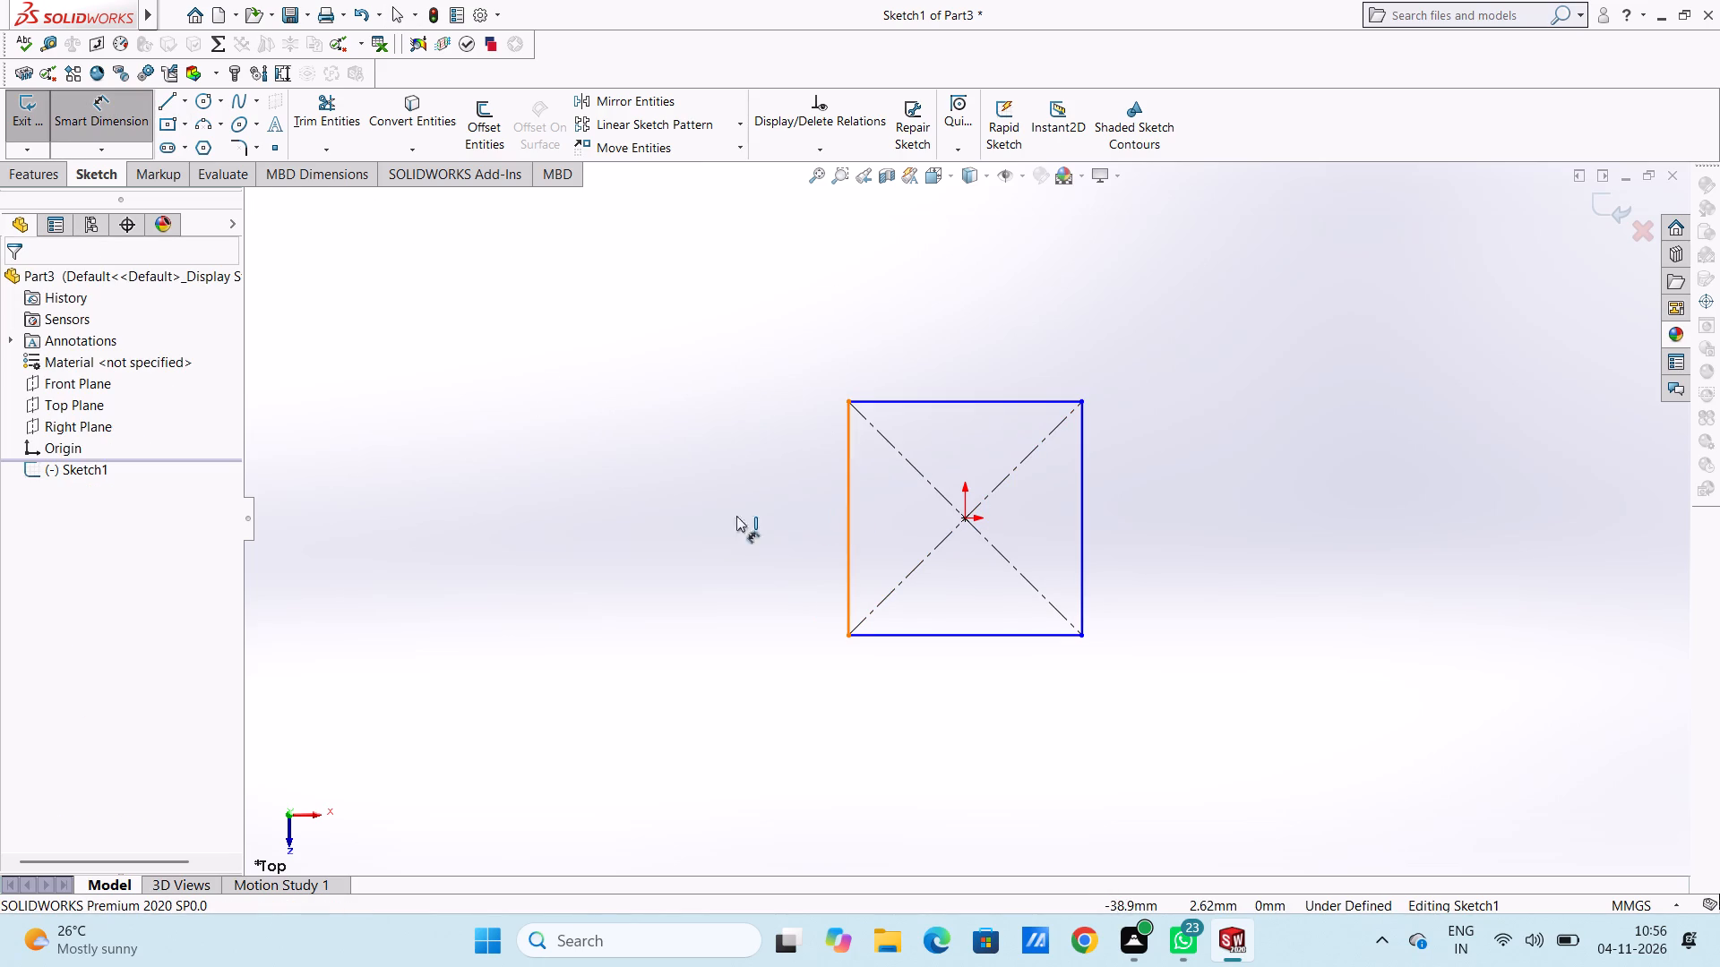
click(649, 518)
click(580, 496)
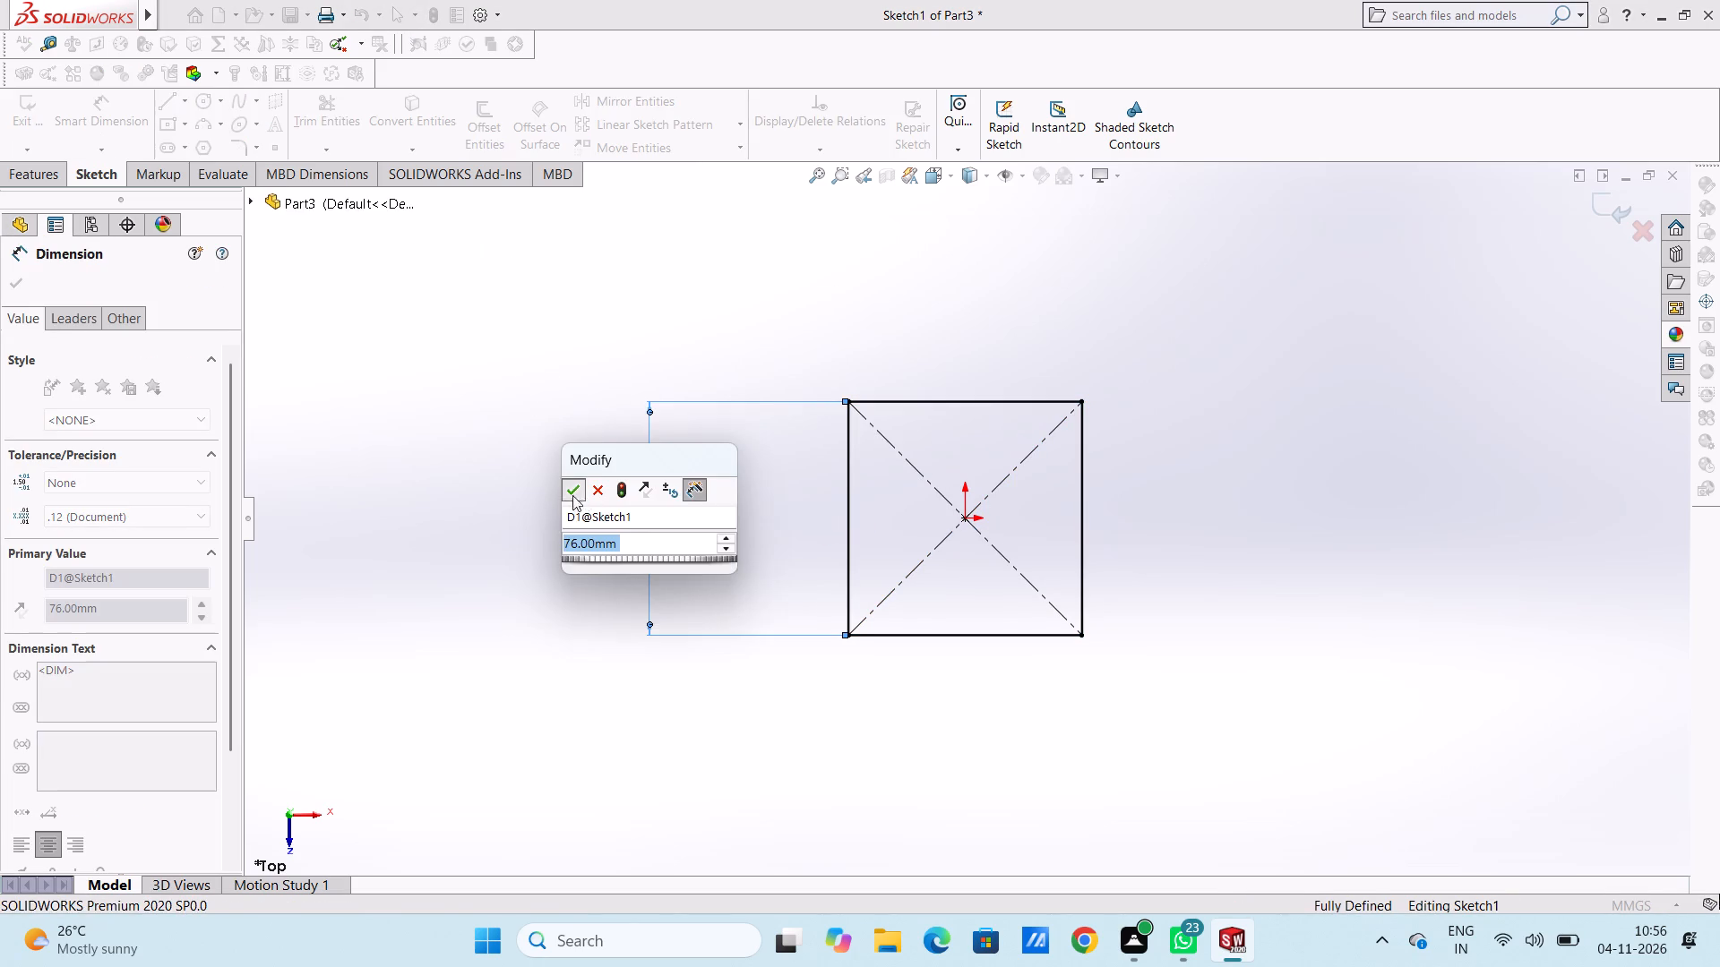
click(552, 484)
click(102, 110)
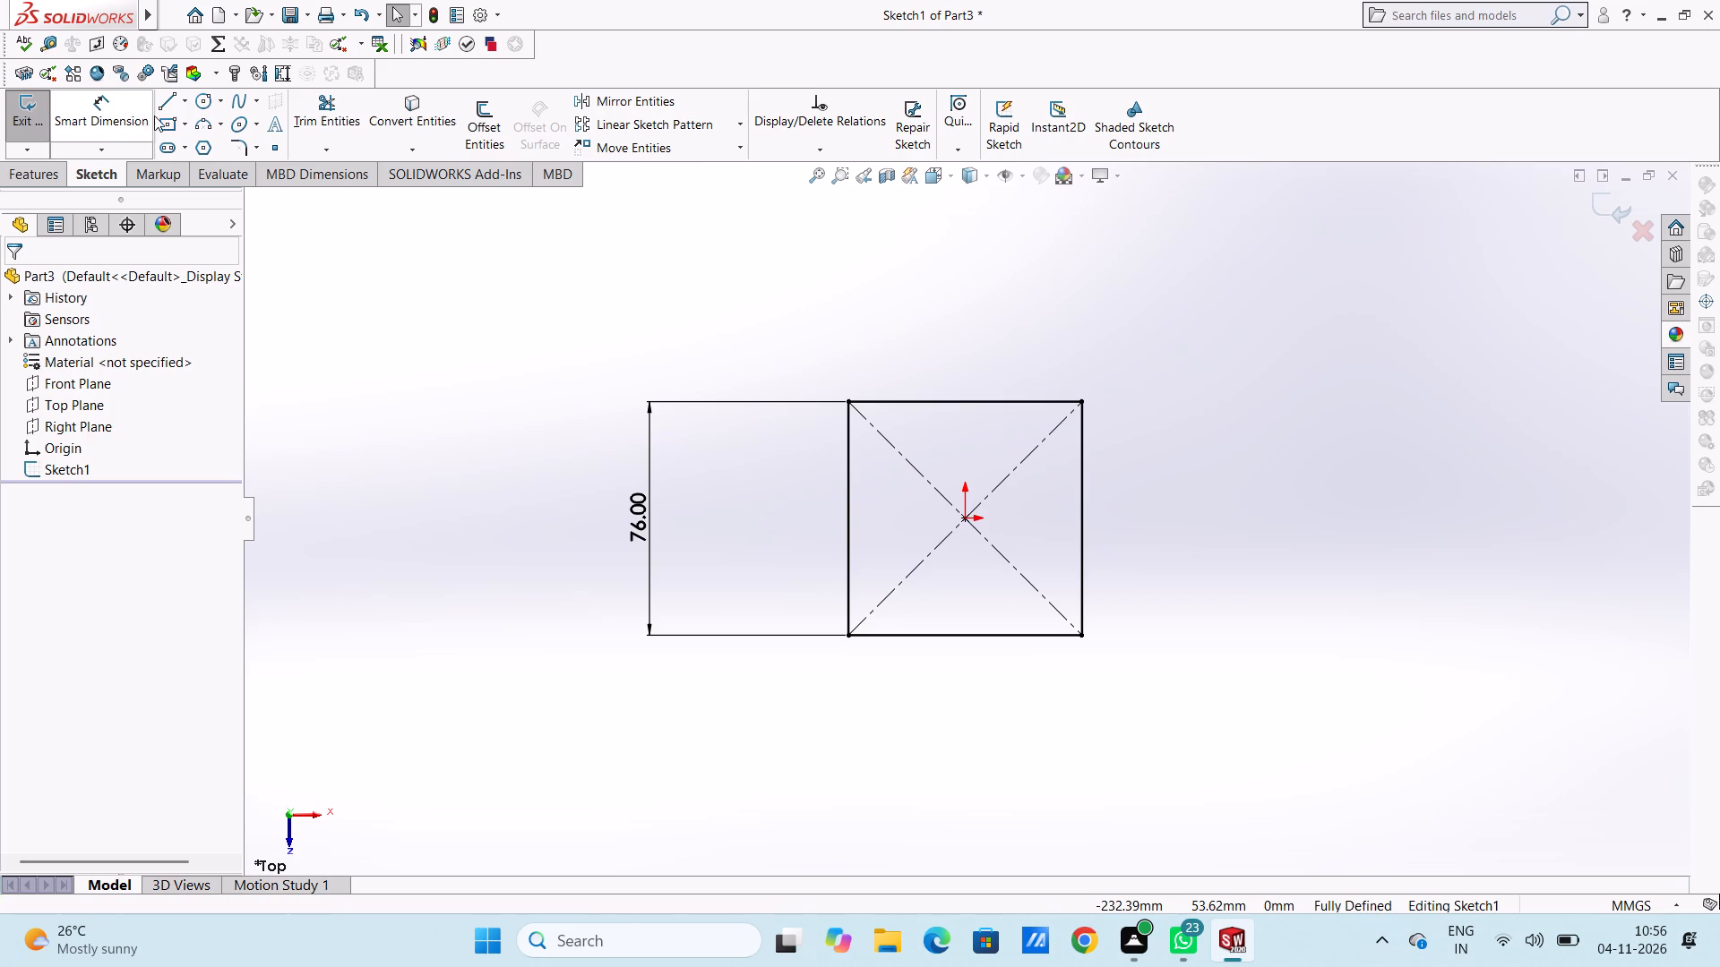
Draw a circle centred on each corner of the square, with radii of about 6 to 8 mm.
click(203, 100)
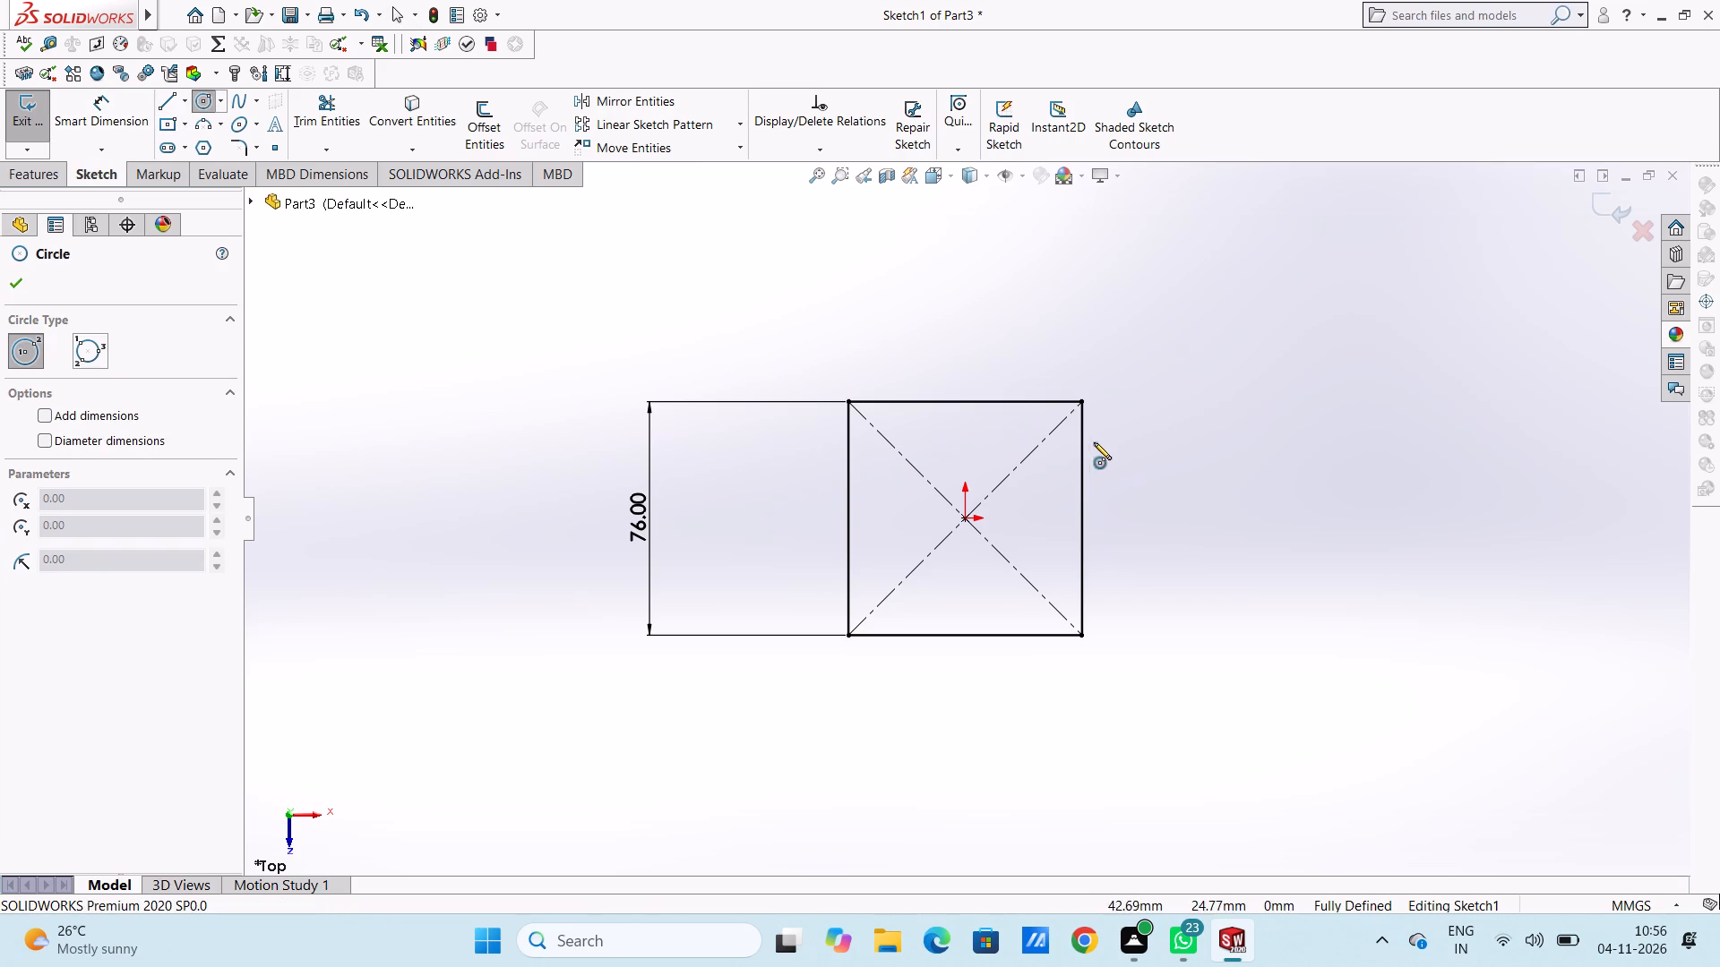
scroll(1081, 437, down, 1)
scroll(916, 485, down, 2)
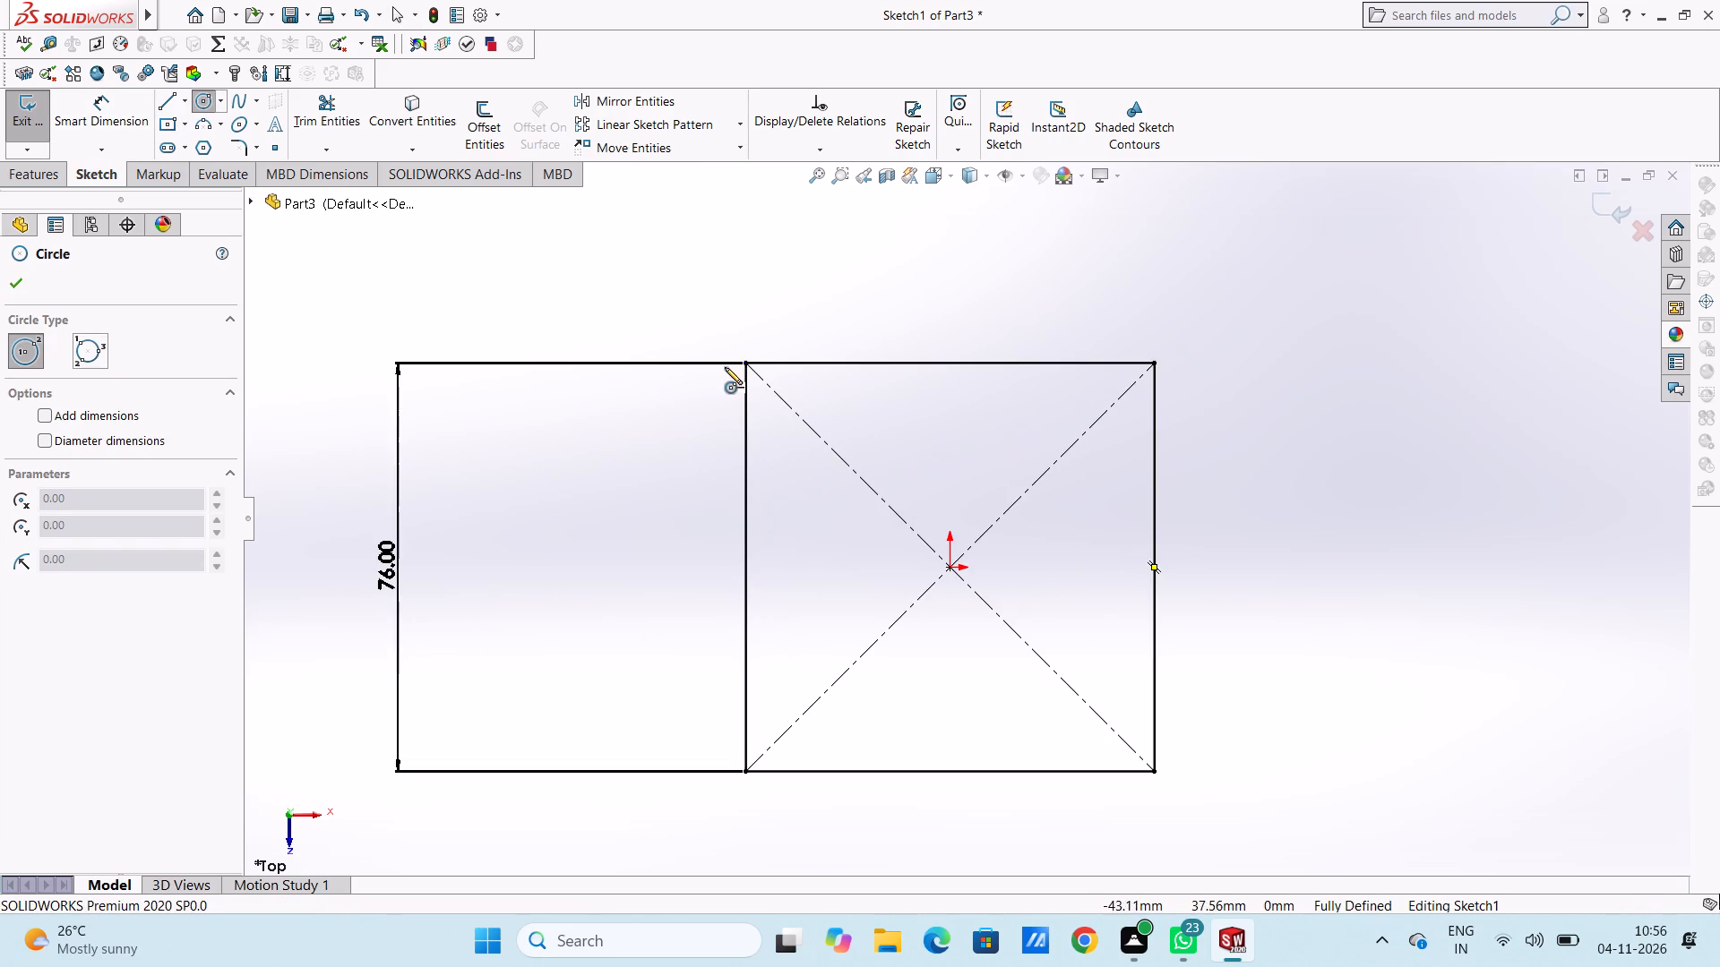
click(747, 362)
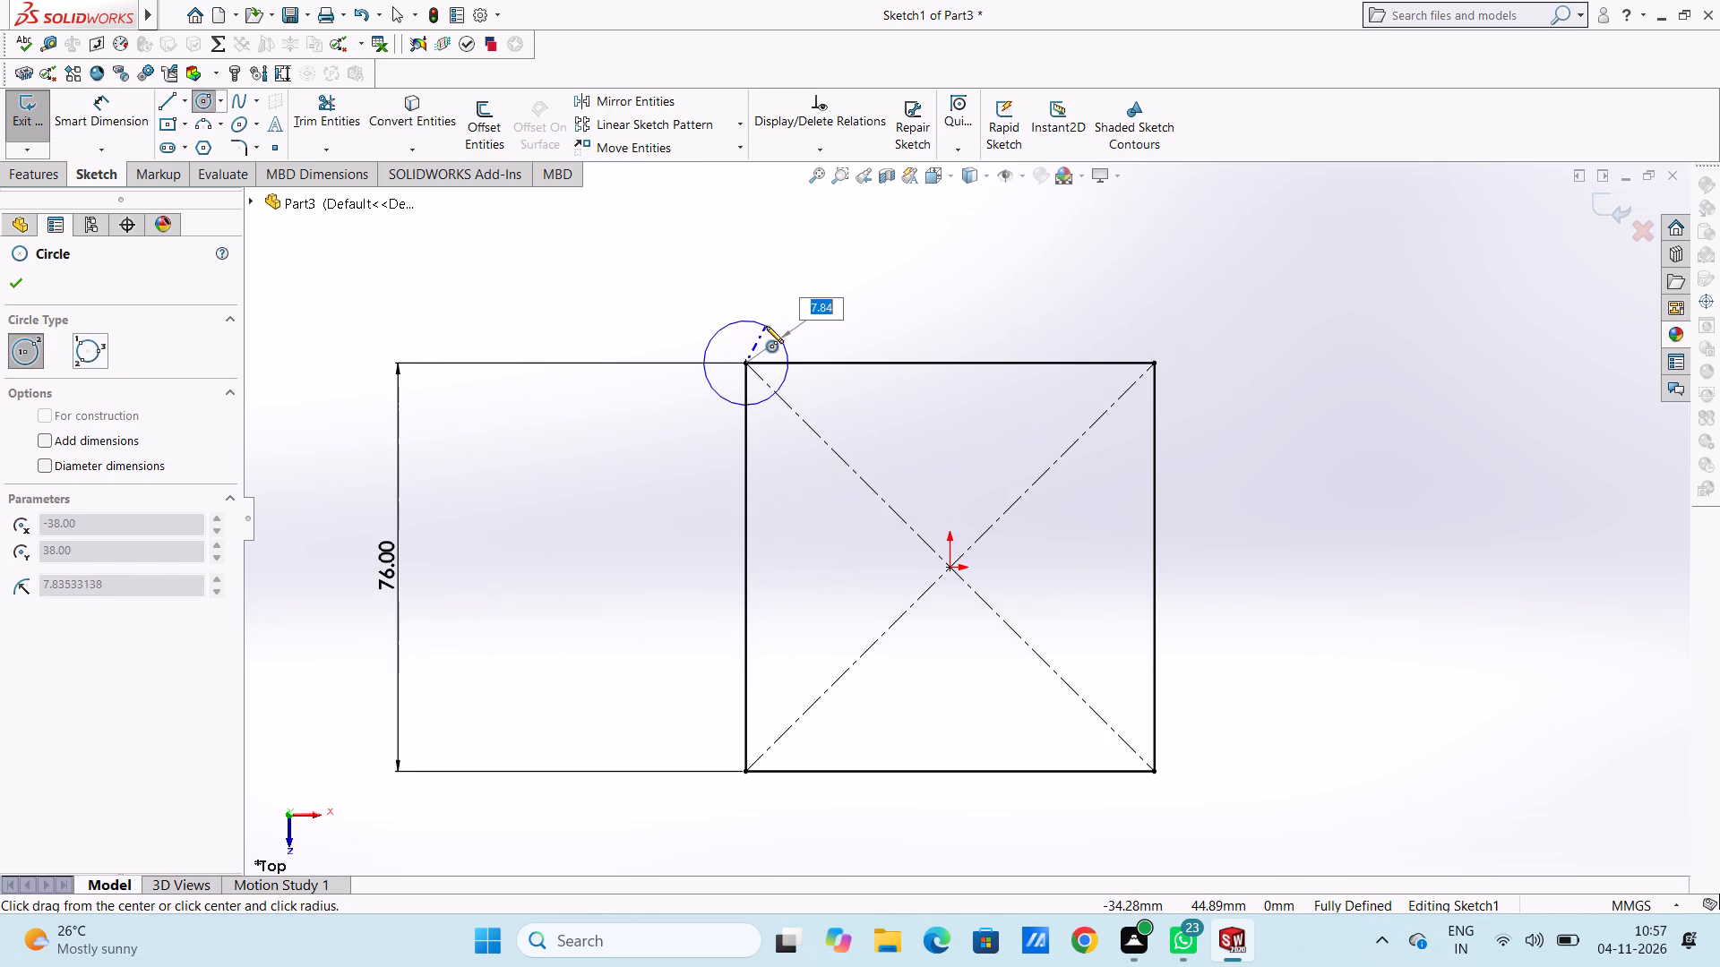
click(766, 326)
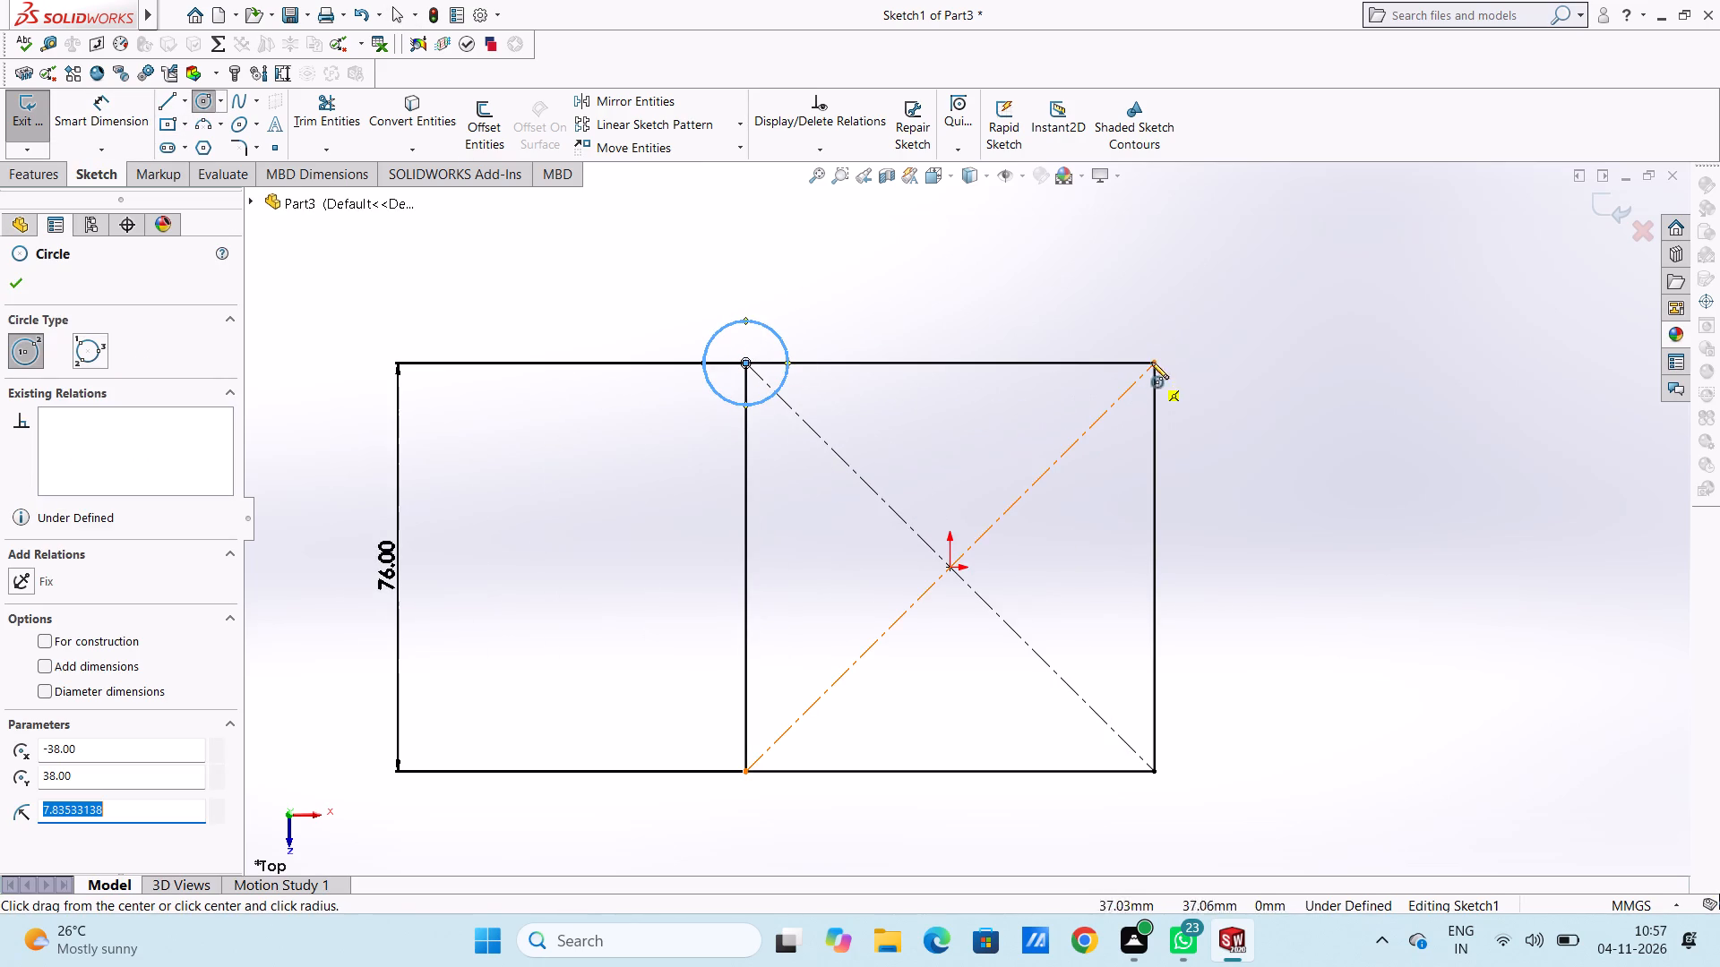
click(1152, 360)
click(1187, 384)
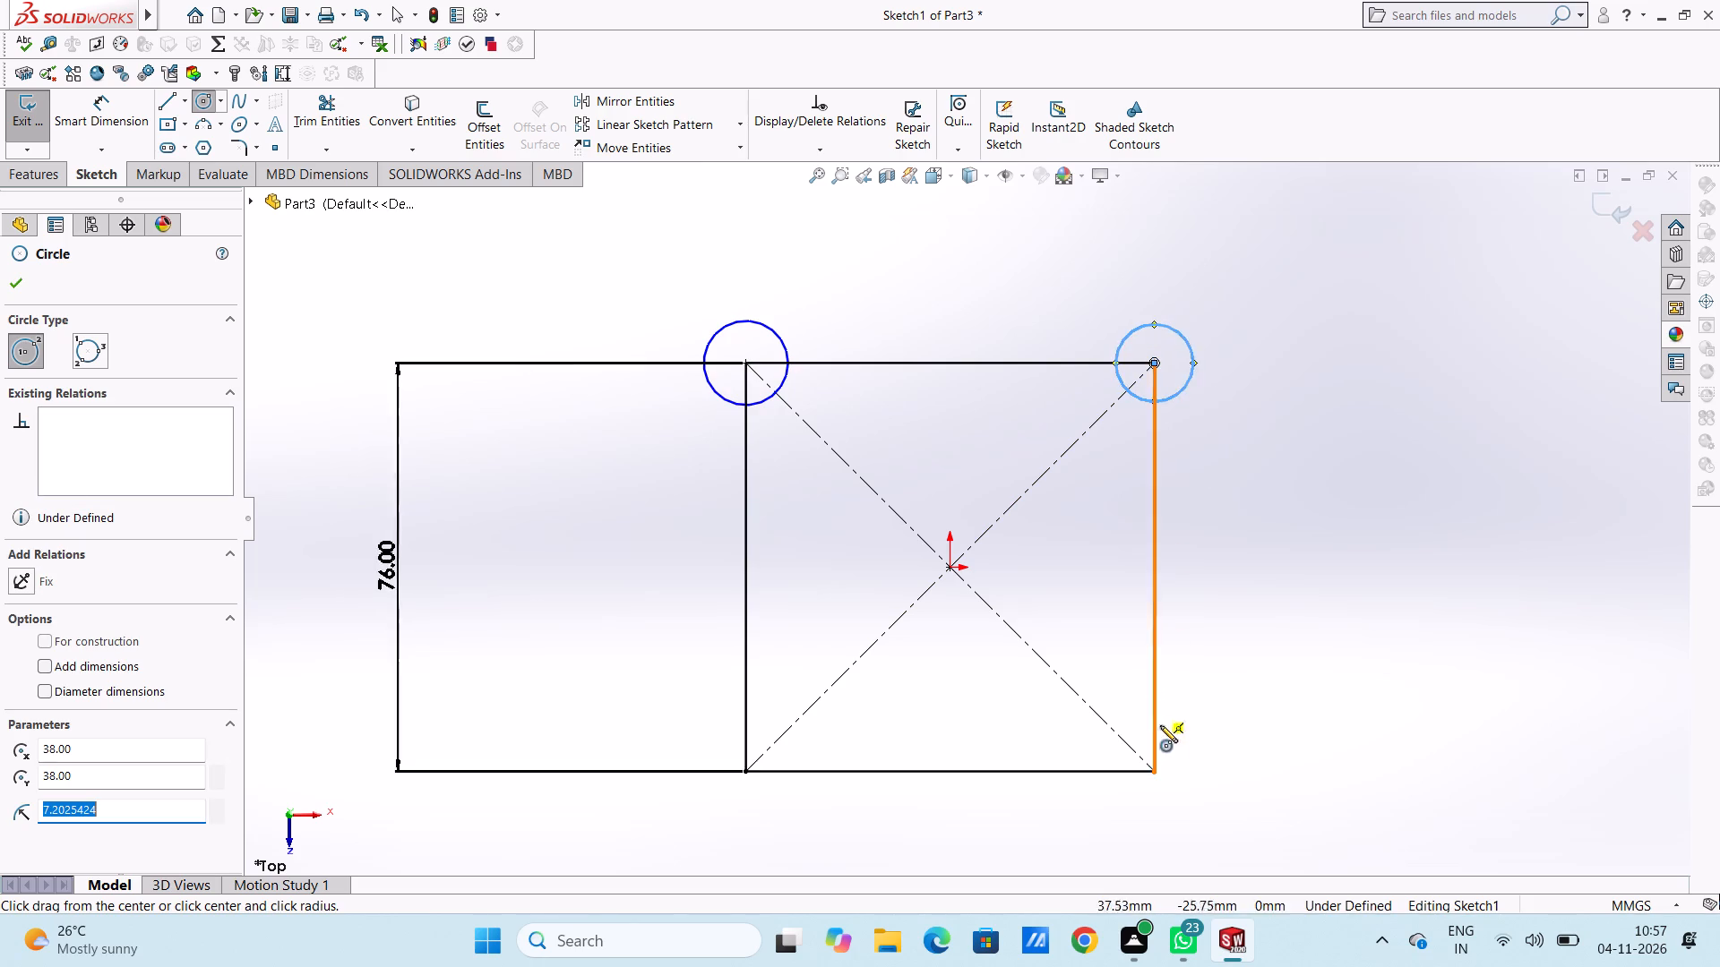
click(1153, 774)
click(1169, 801)
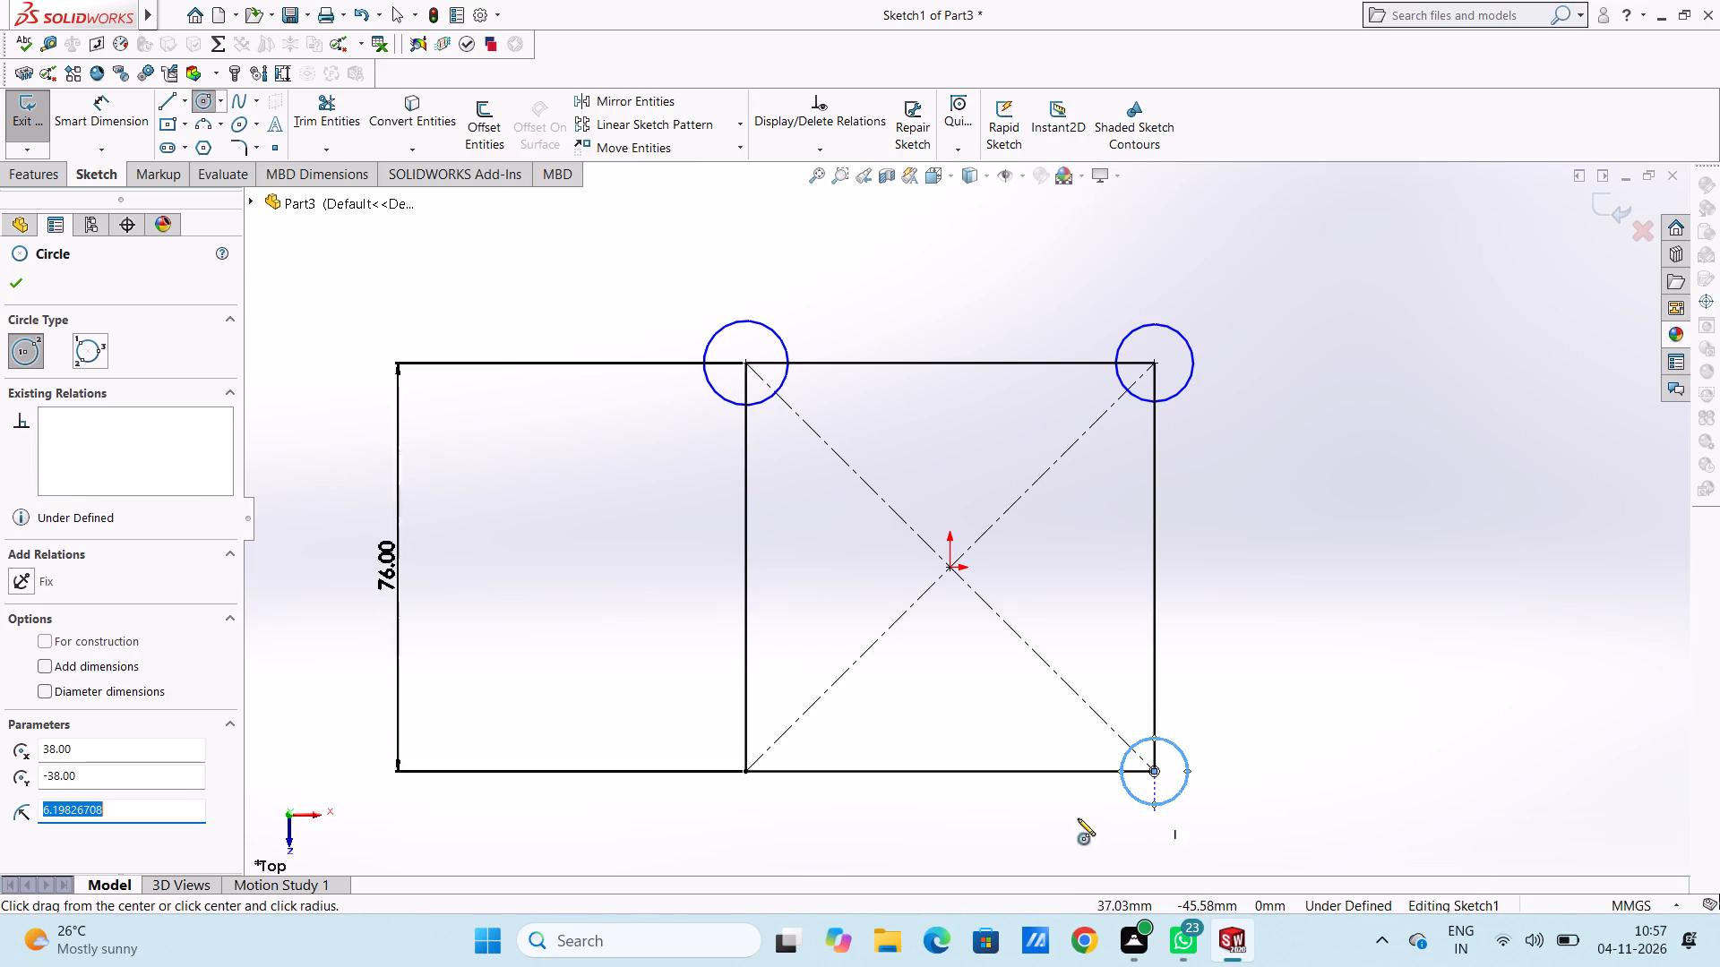
click(744, 774)
click(735, 809)
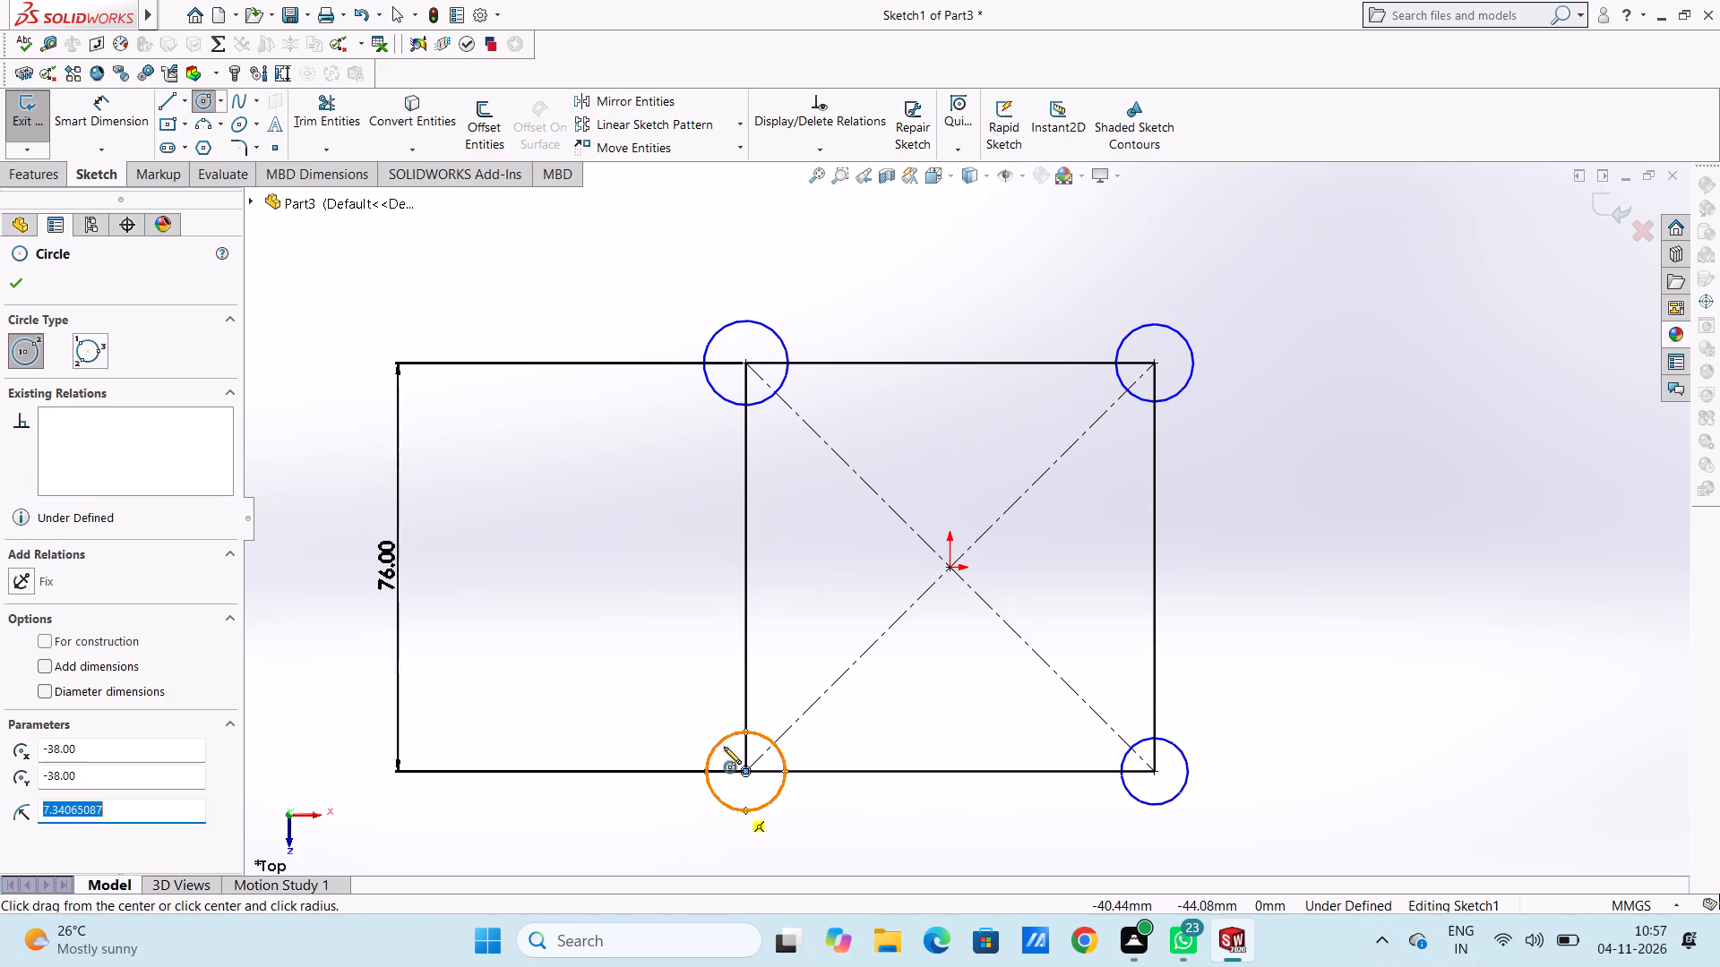
scroll(1034, 512, up, 4)
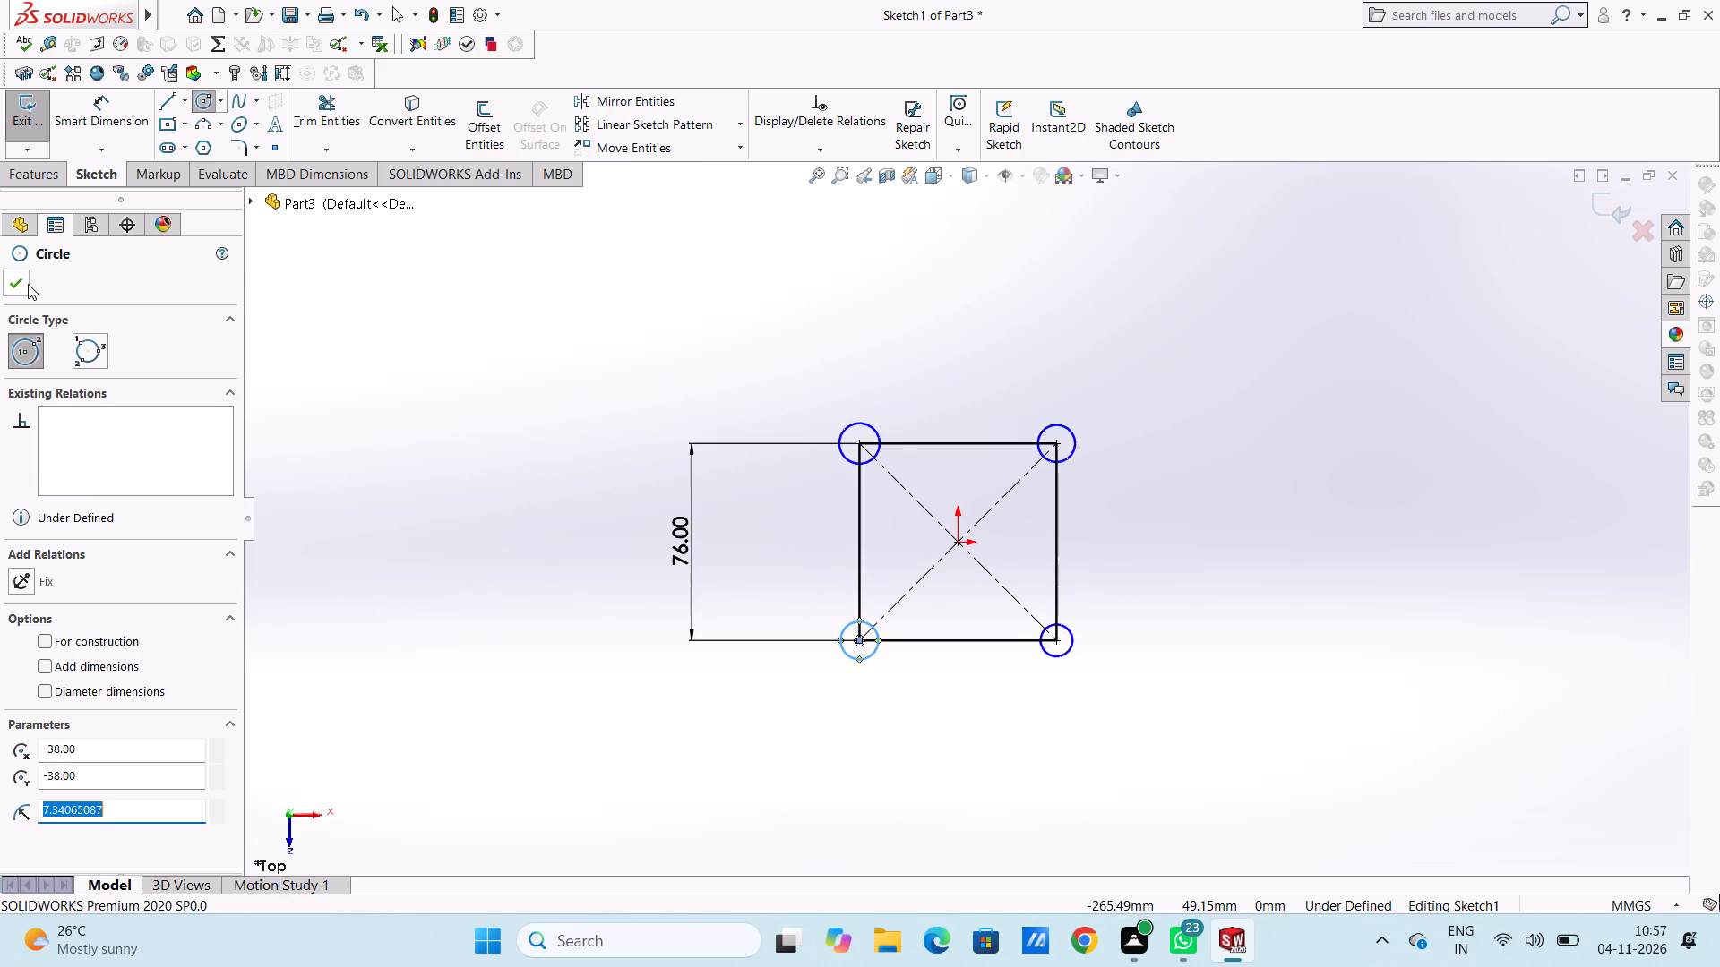
click(28, 284)
click(436, 389)
Dimension the two circles at the square's upper corners to a diameter of 14 mm each.
click(125, 102)
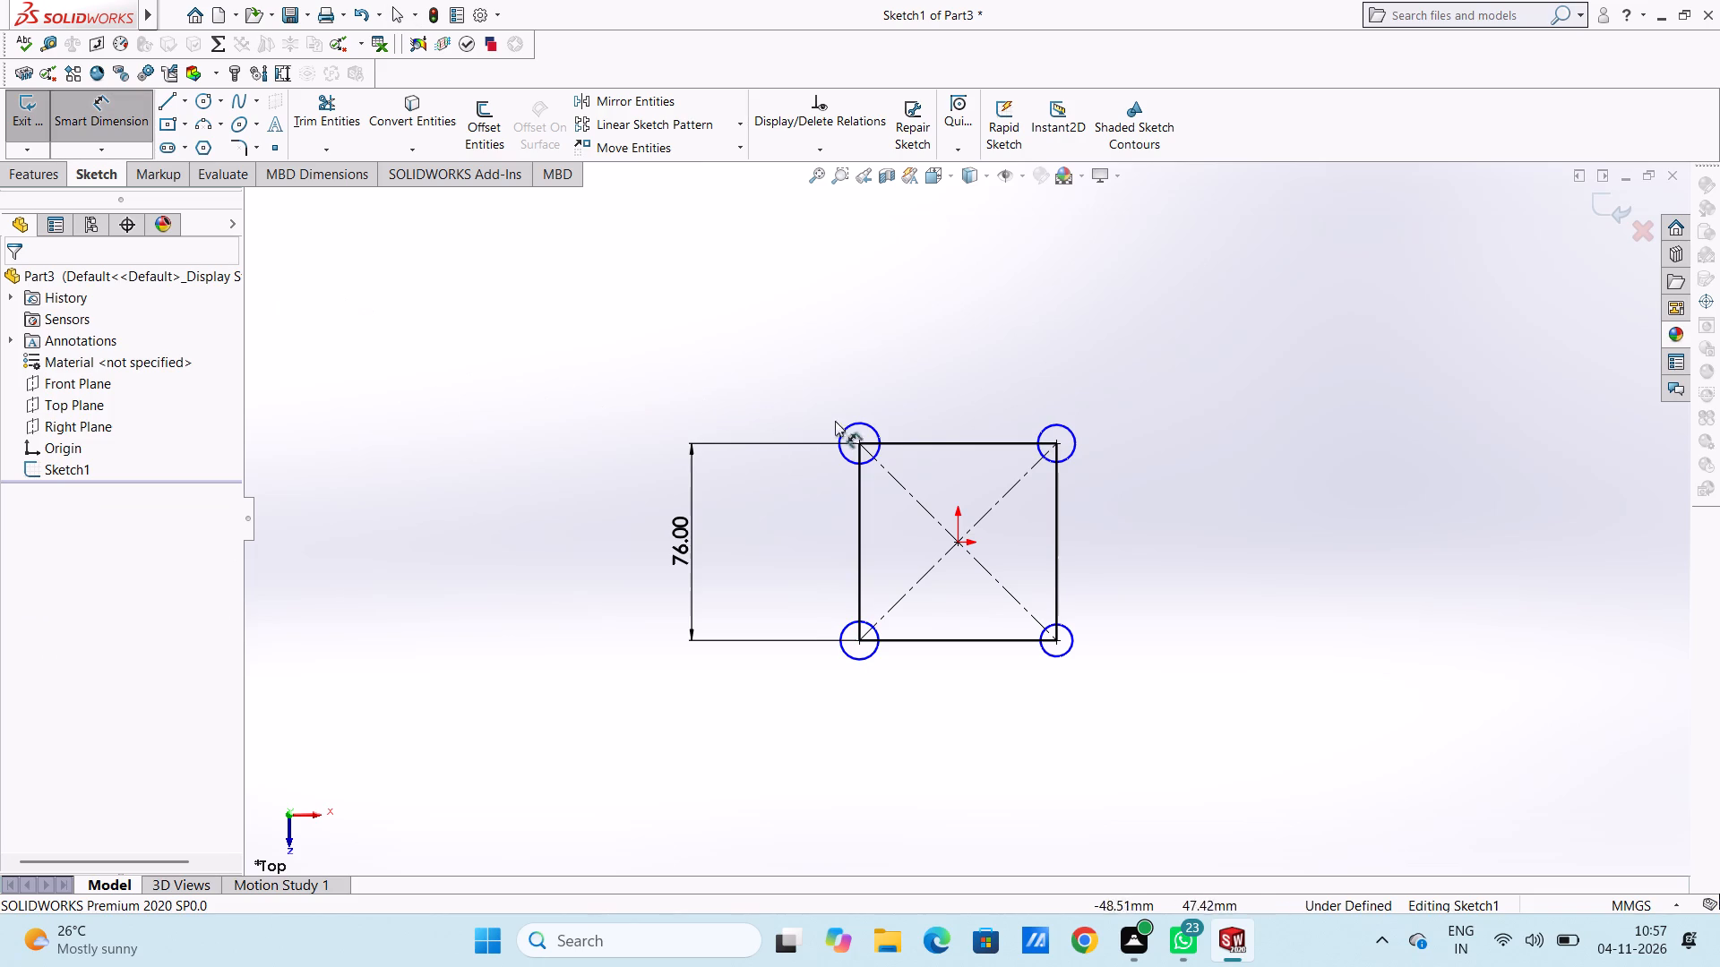
click(847, 424)
click(667, 302)
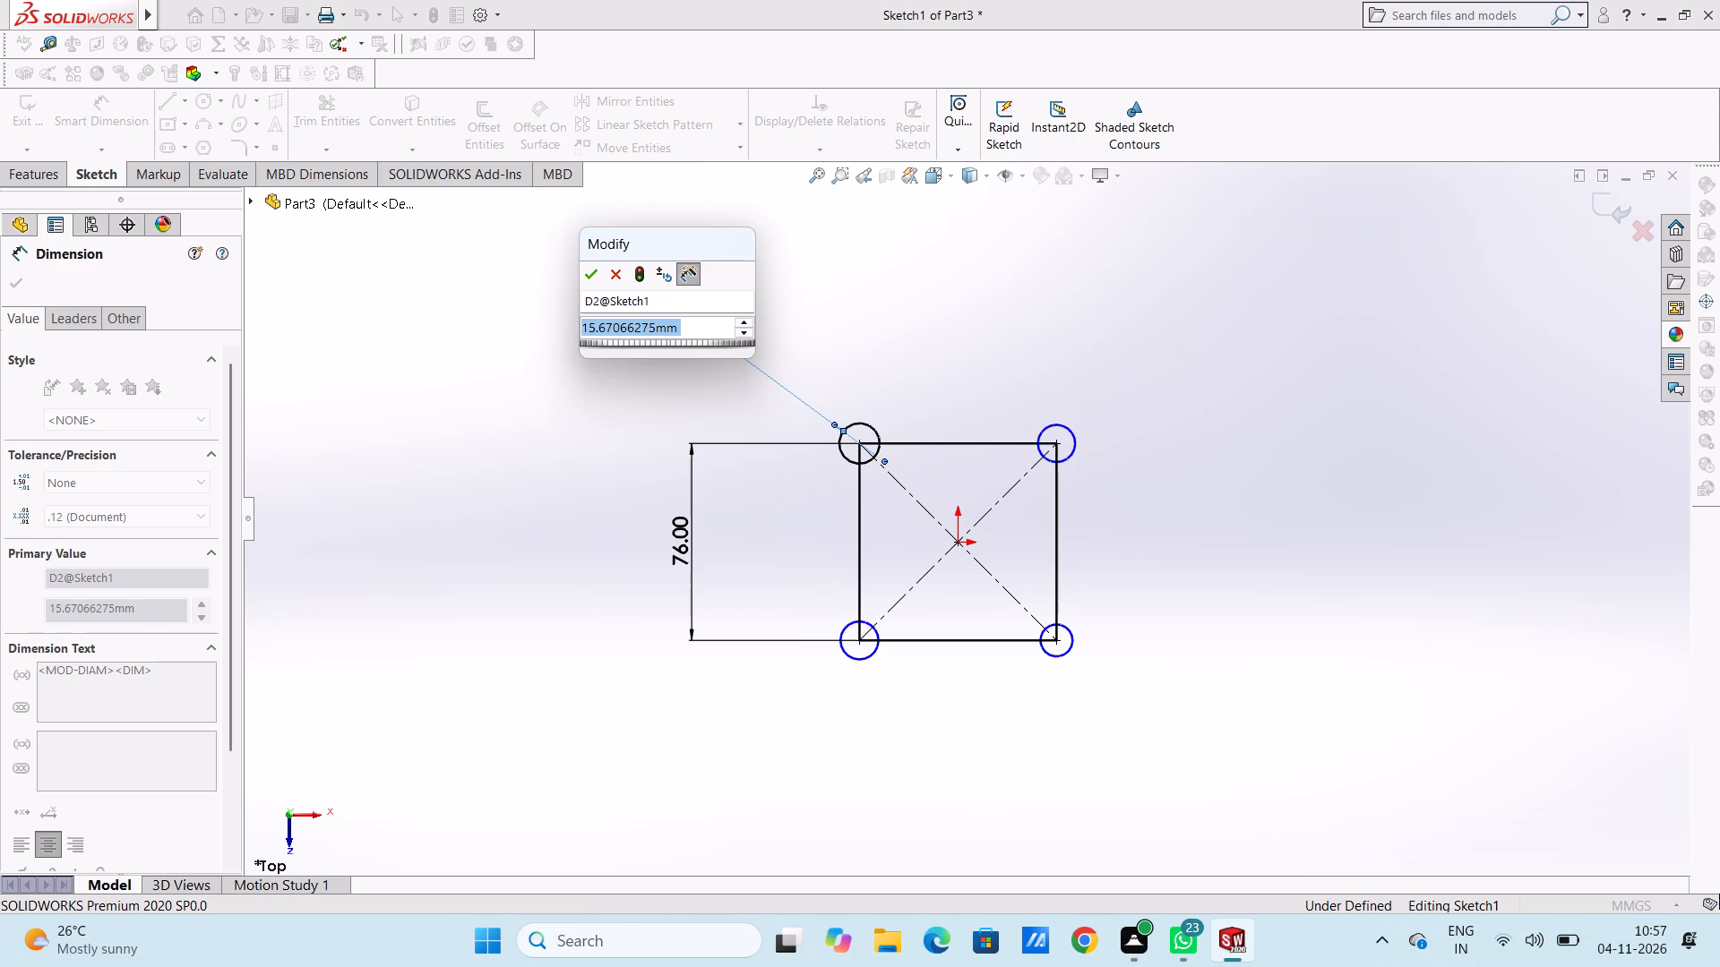
text(14)
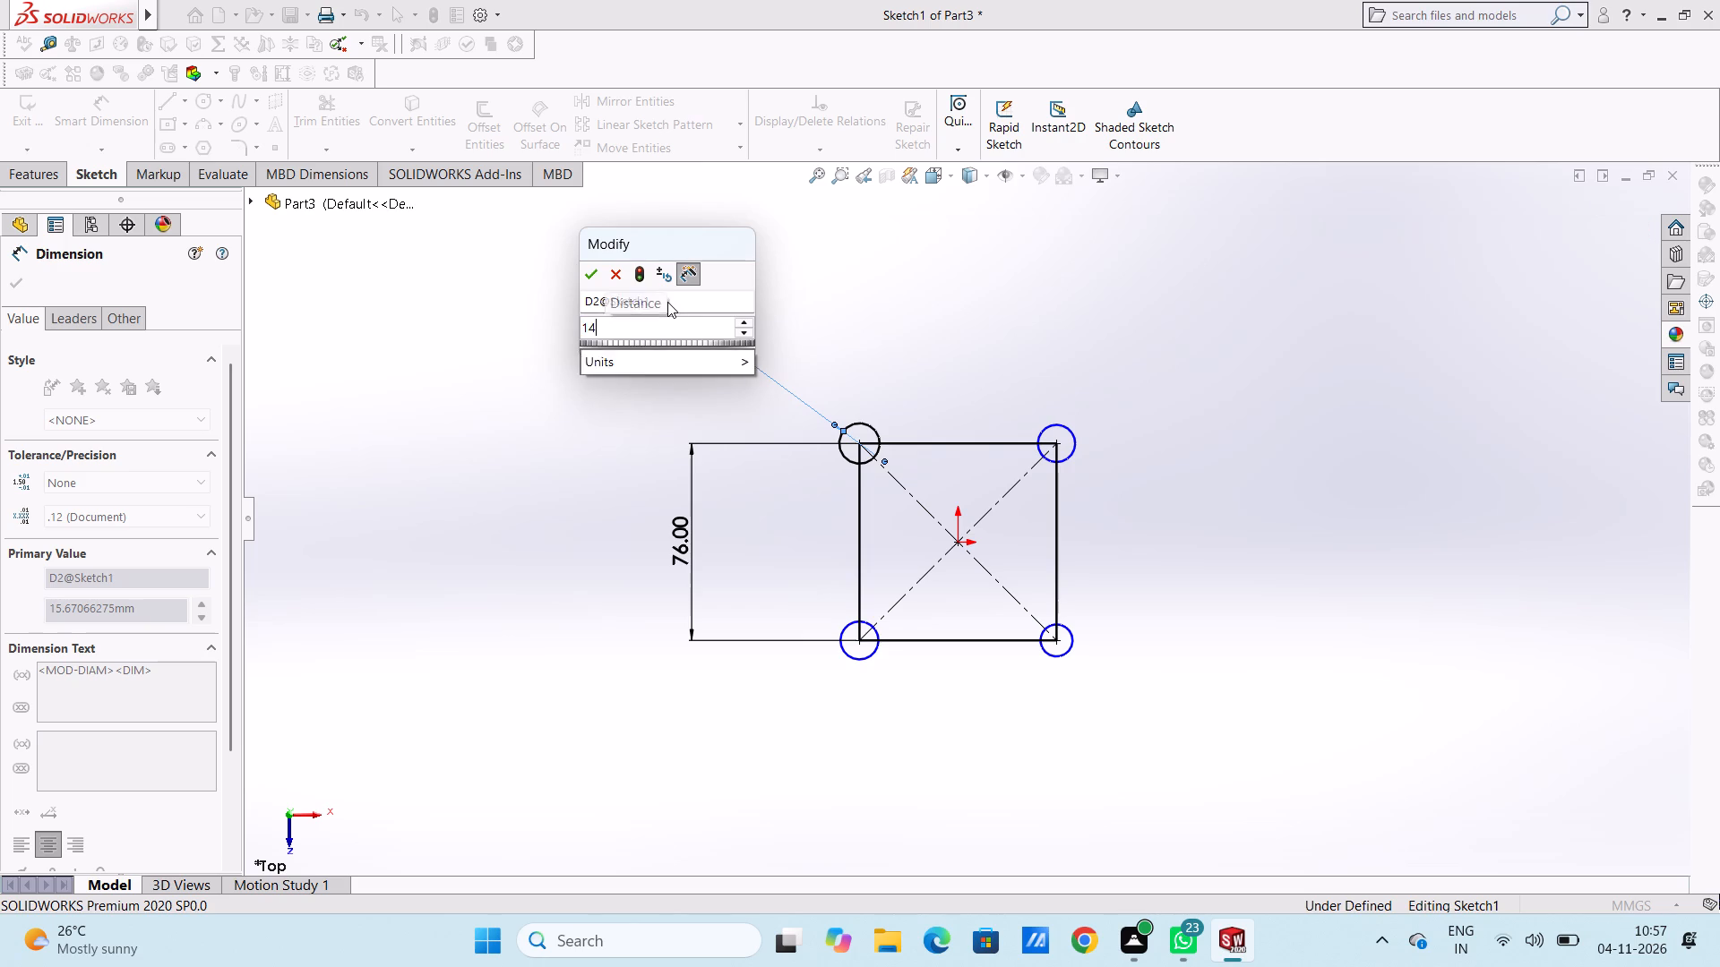
key(Return)
click(630, 331)
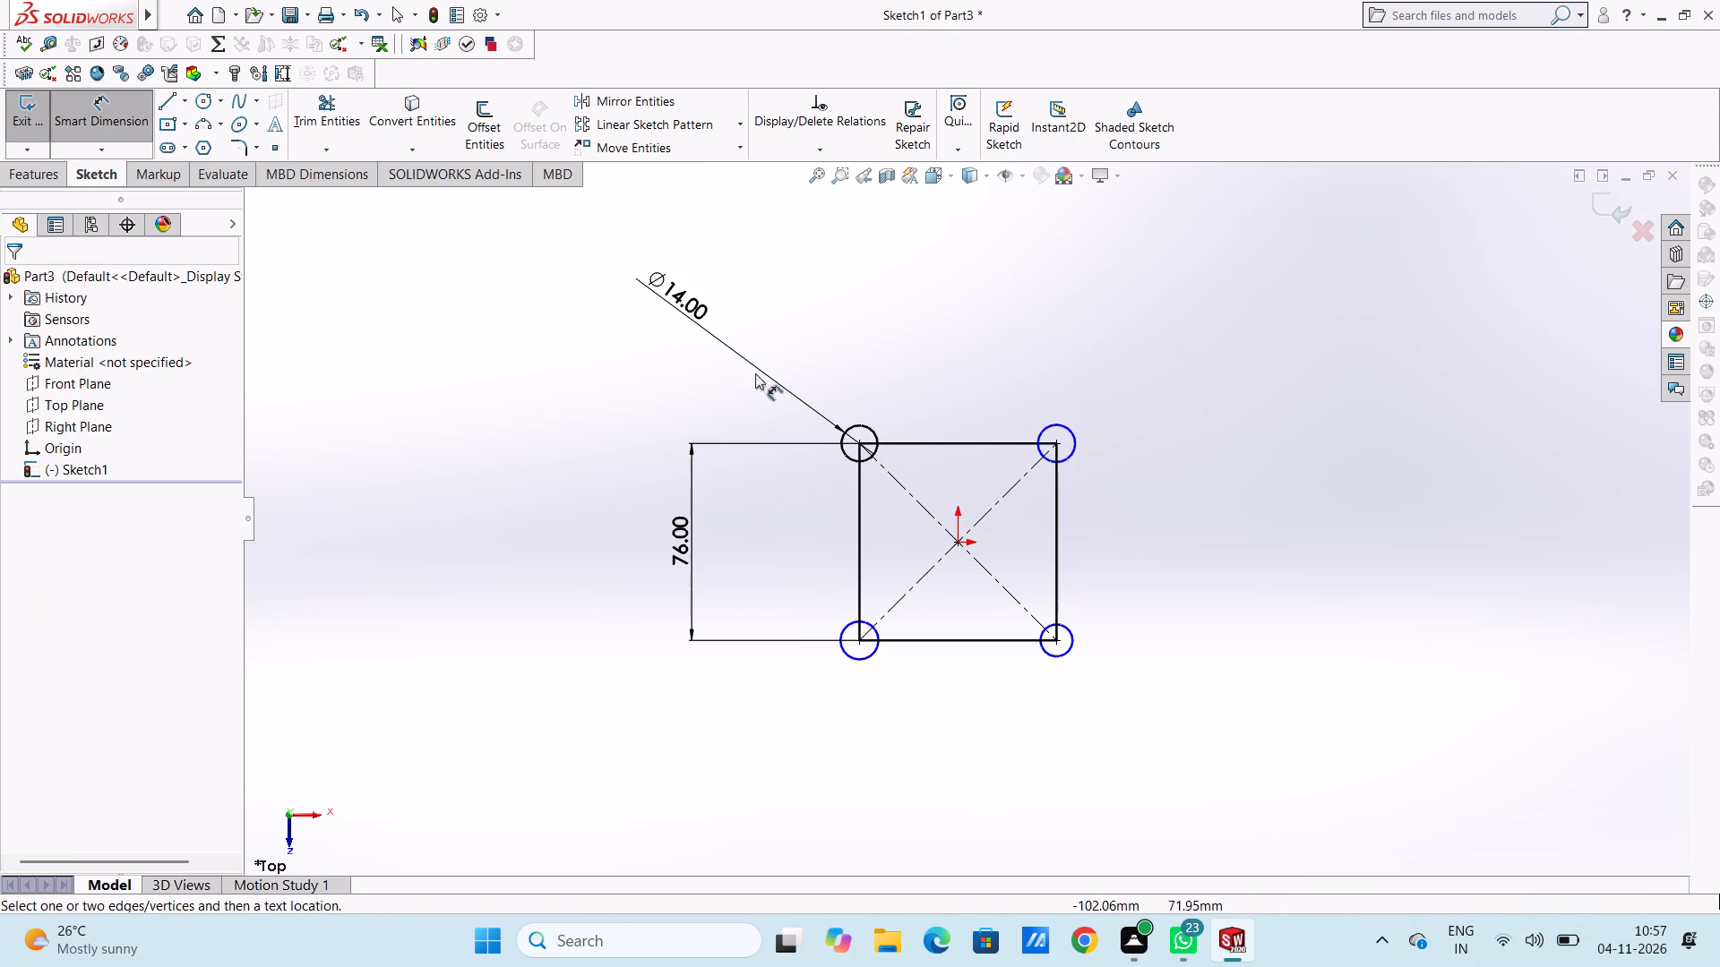
click(1069, 424)
click(1283, 280)
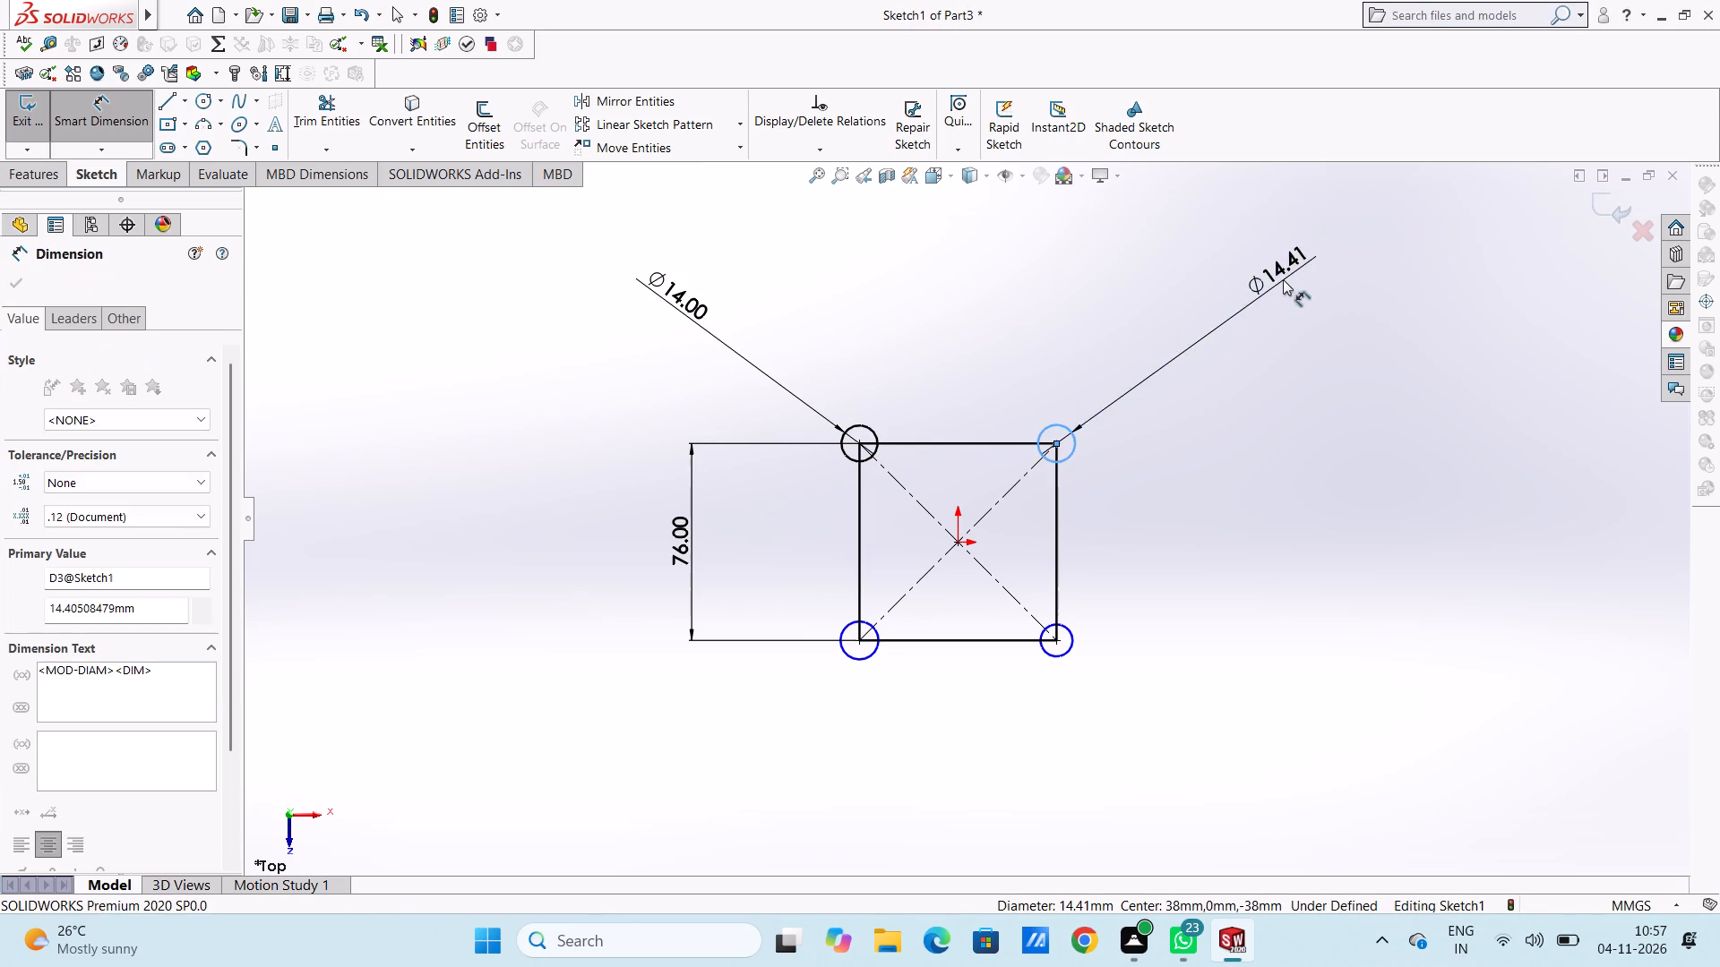
text(14)
key(Return)
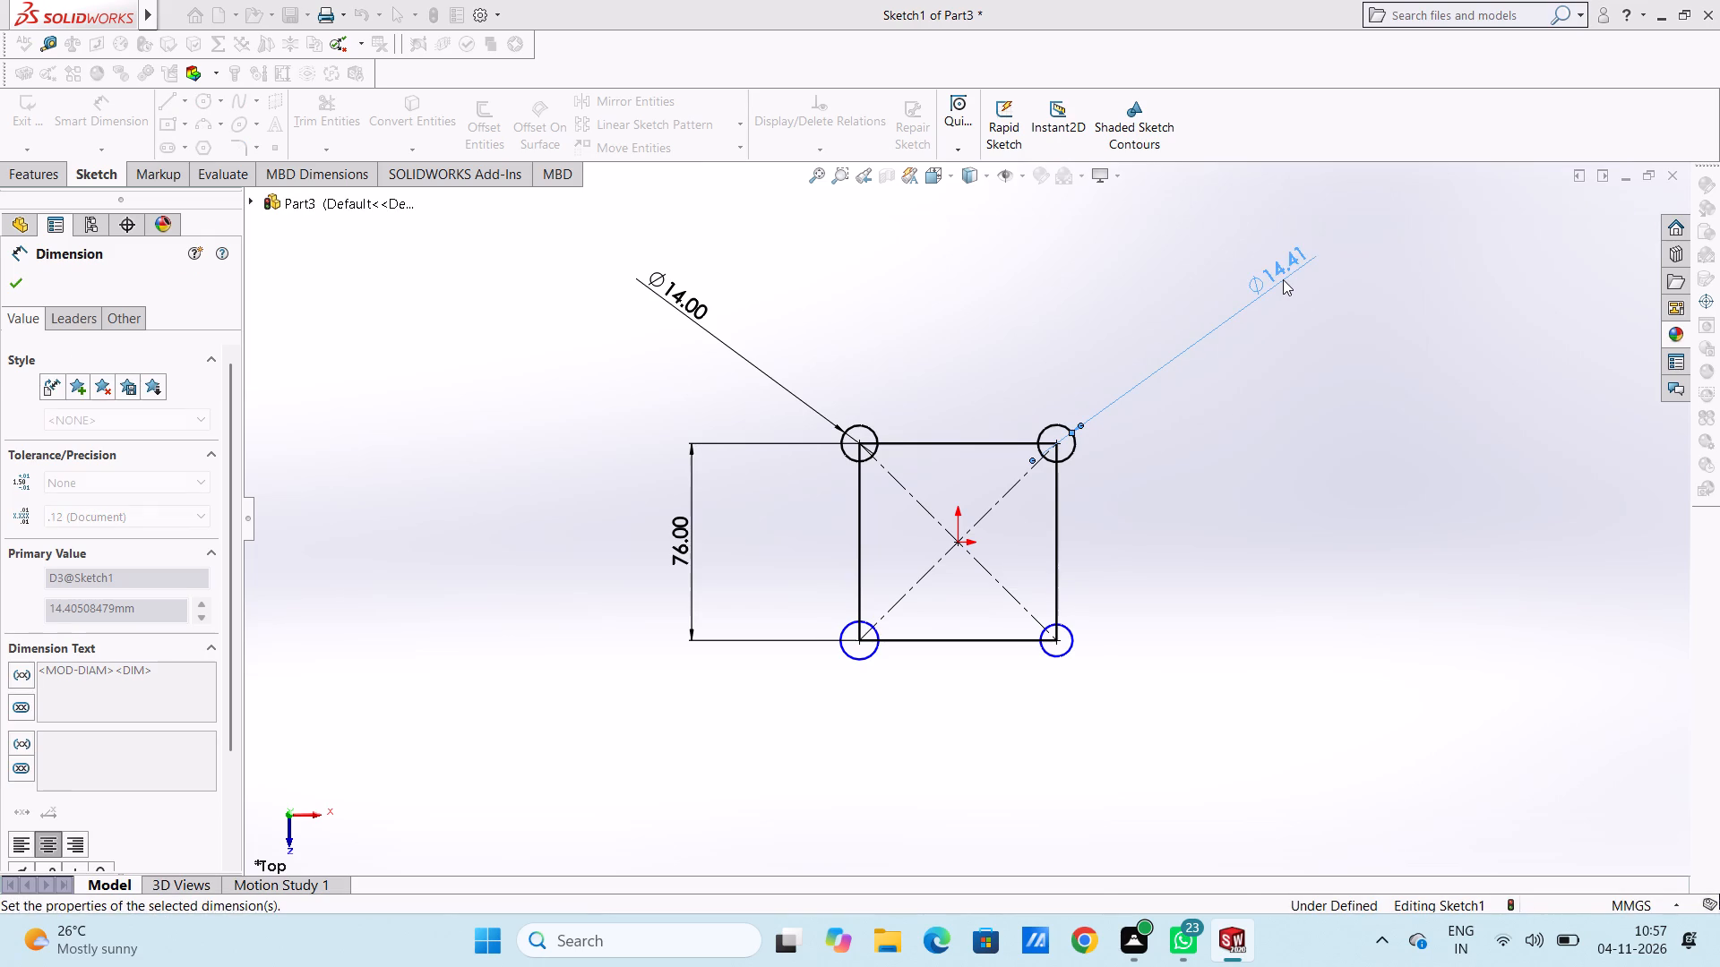
click(1297, 511)
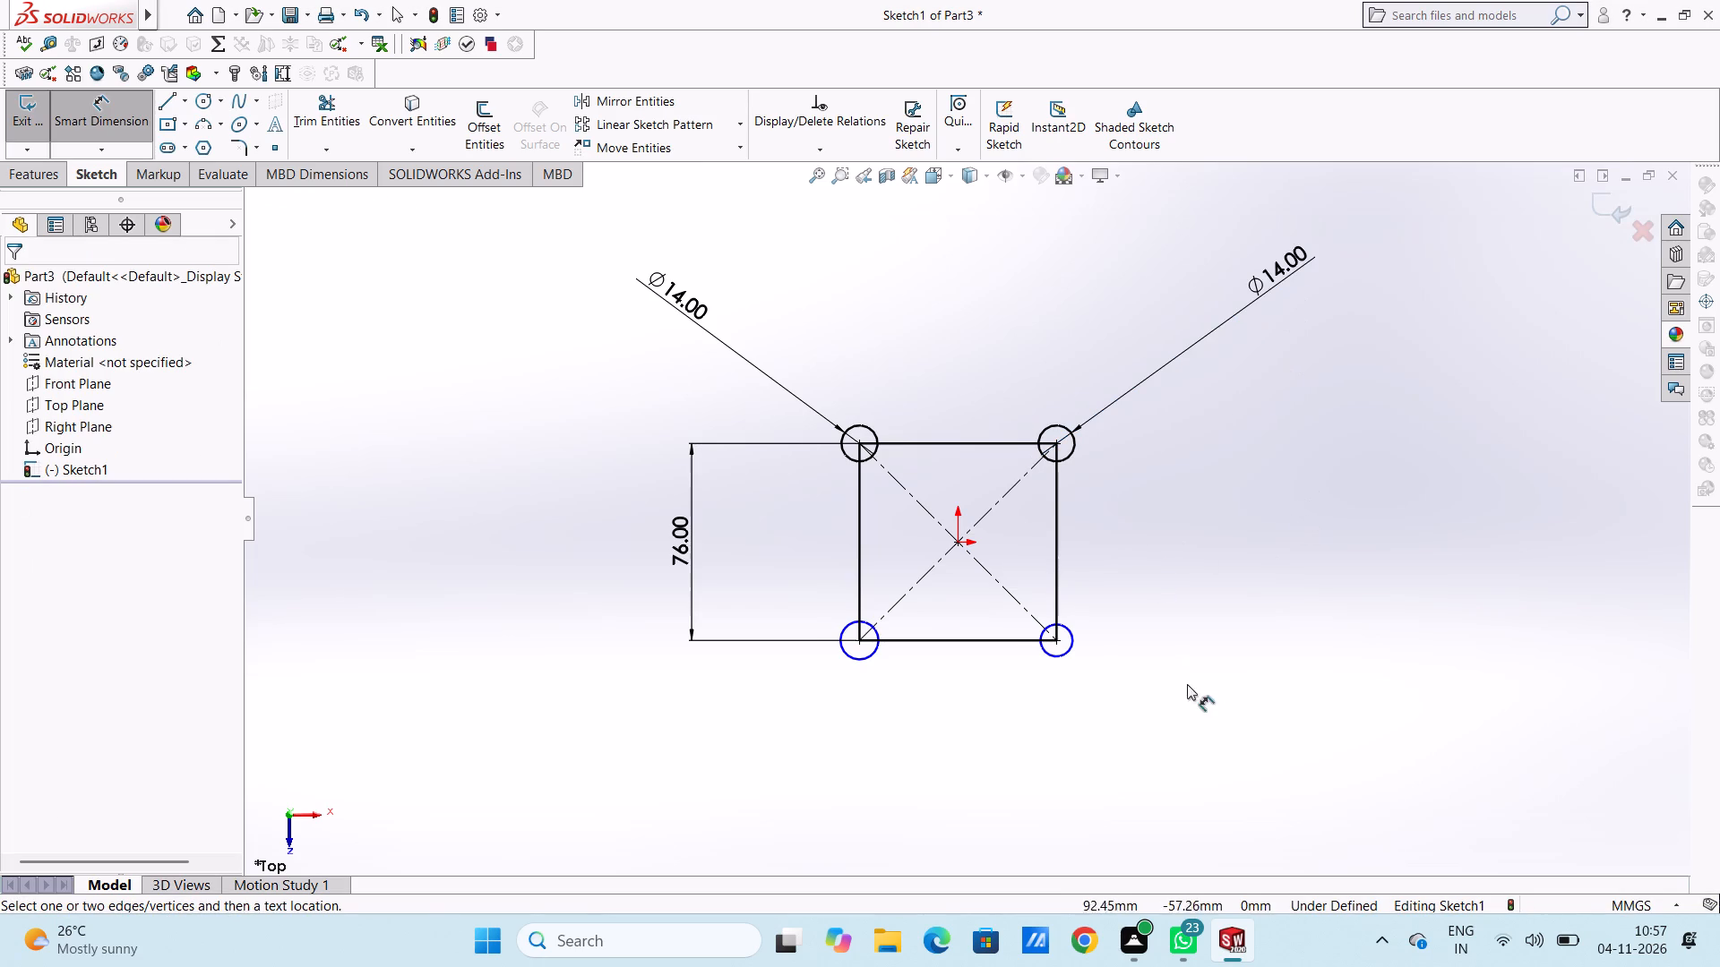
Dimension the two circles at the square's lower corners to a diameter of 14 mm each.
click(1076, 635)
click(1362, 585)
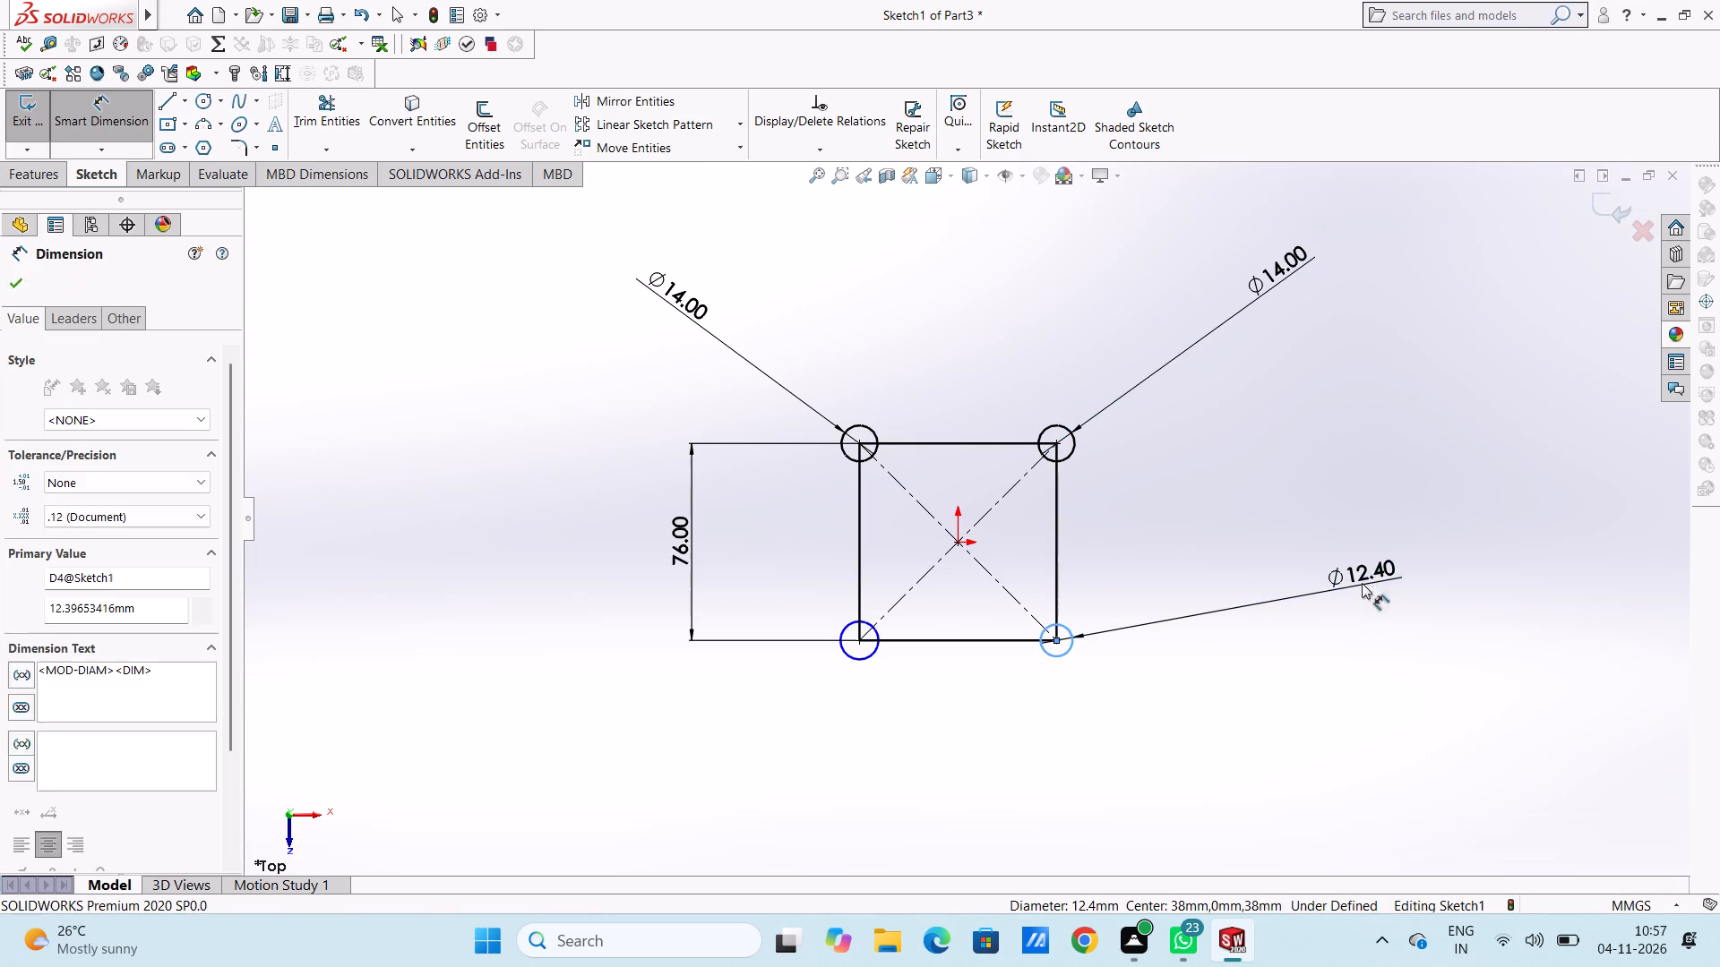
text(14)
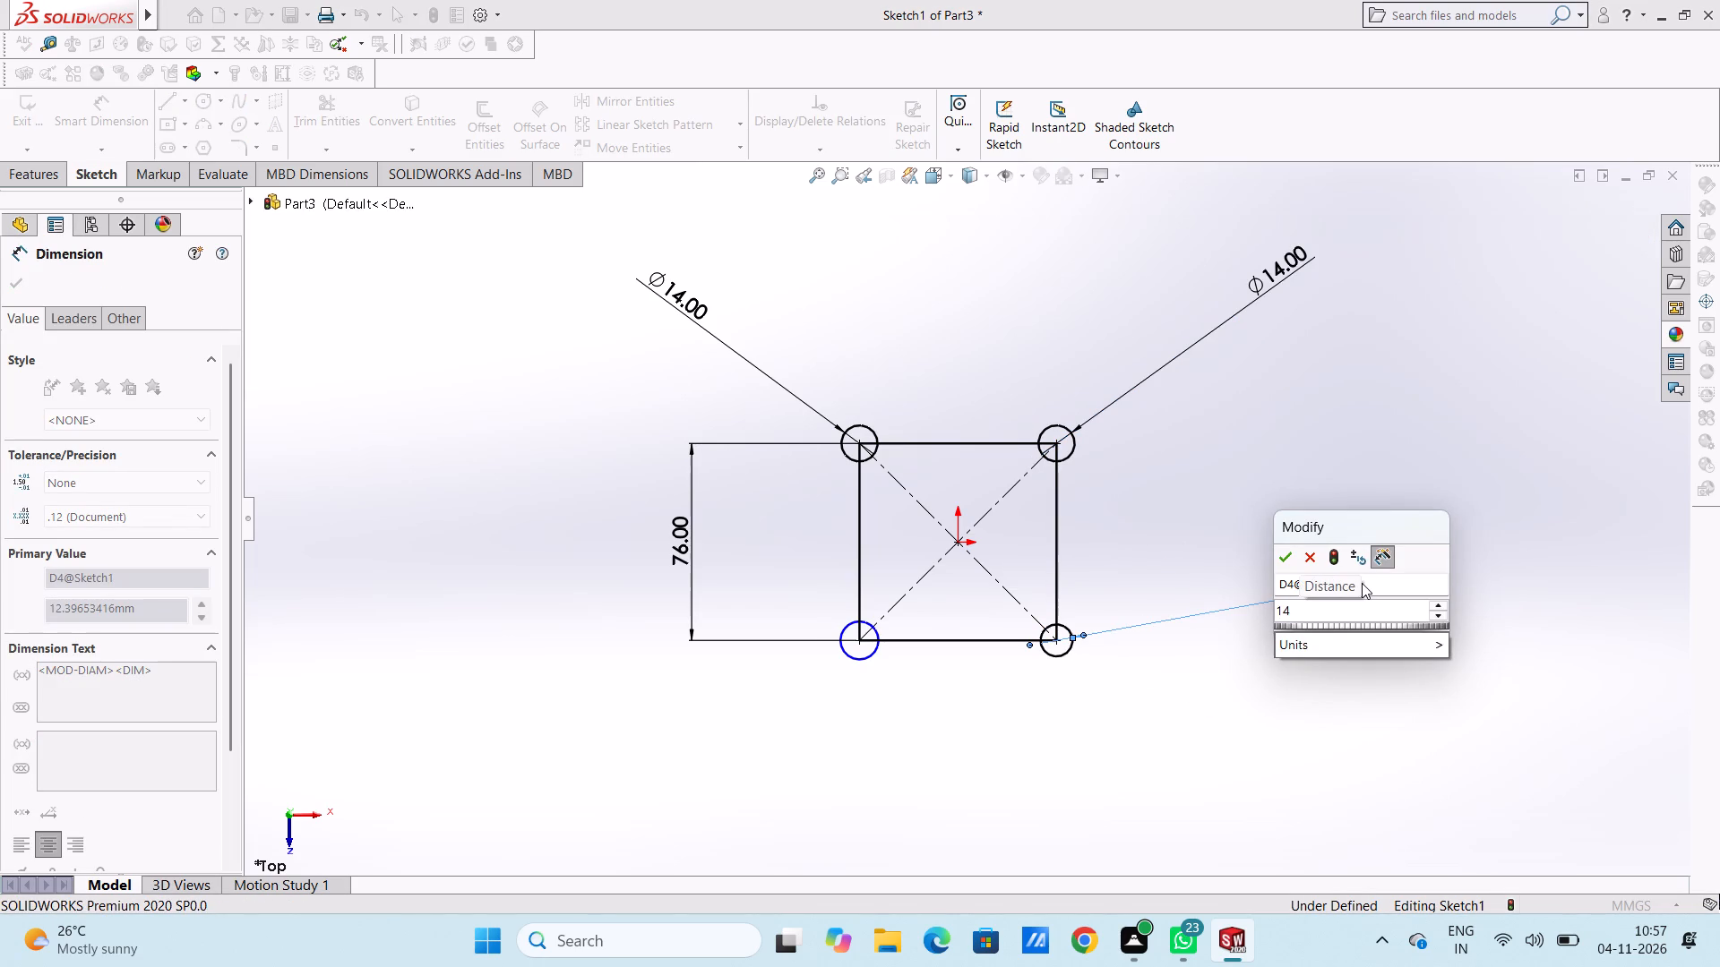
key(Return)
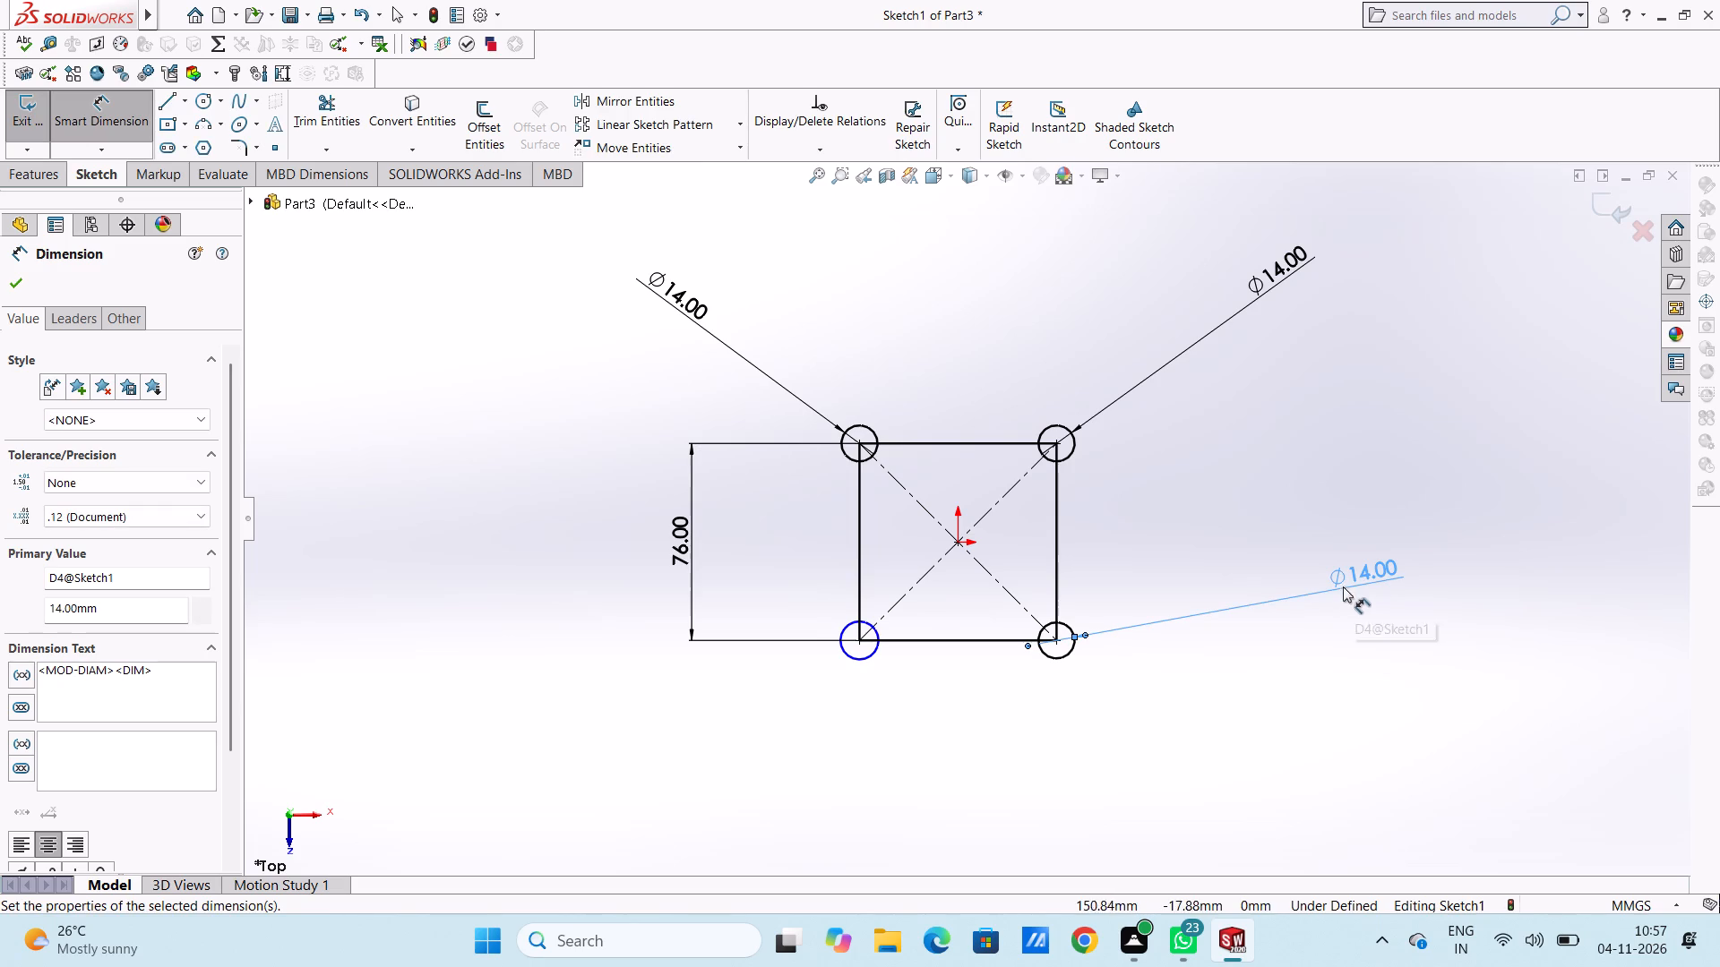
click(1238, 552)
click(858, 658)
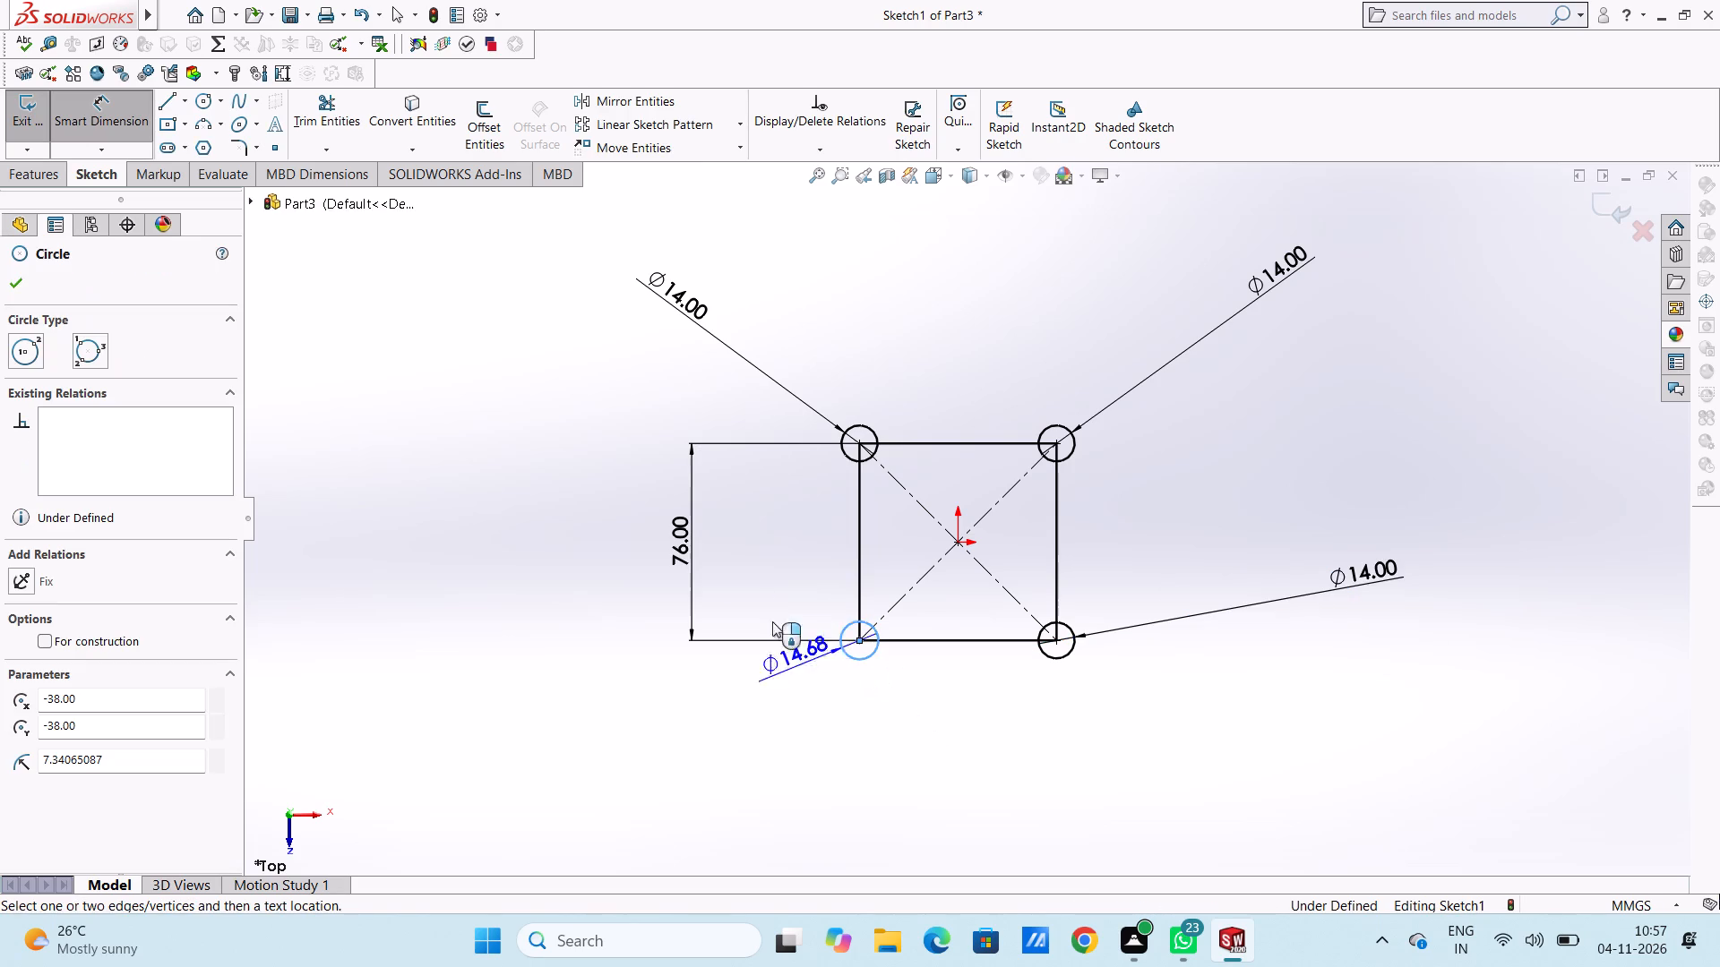
click(522, 525)
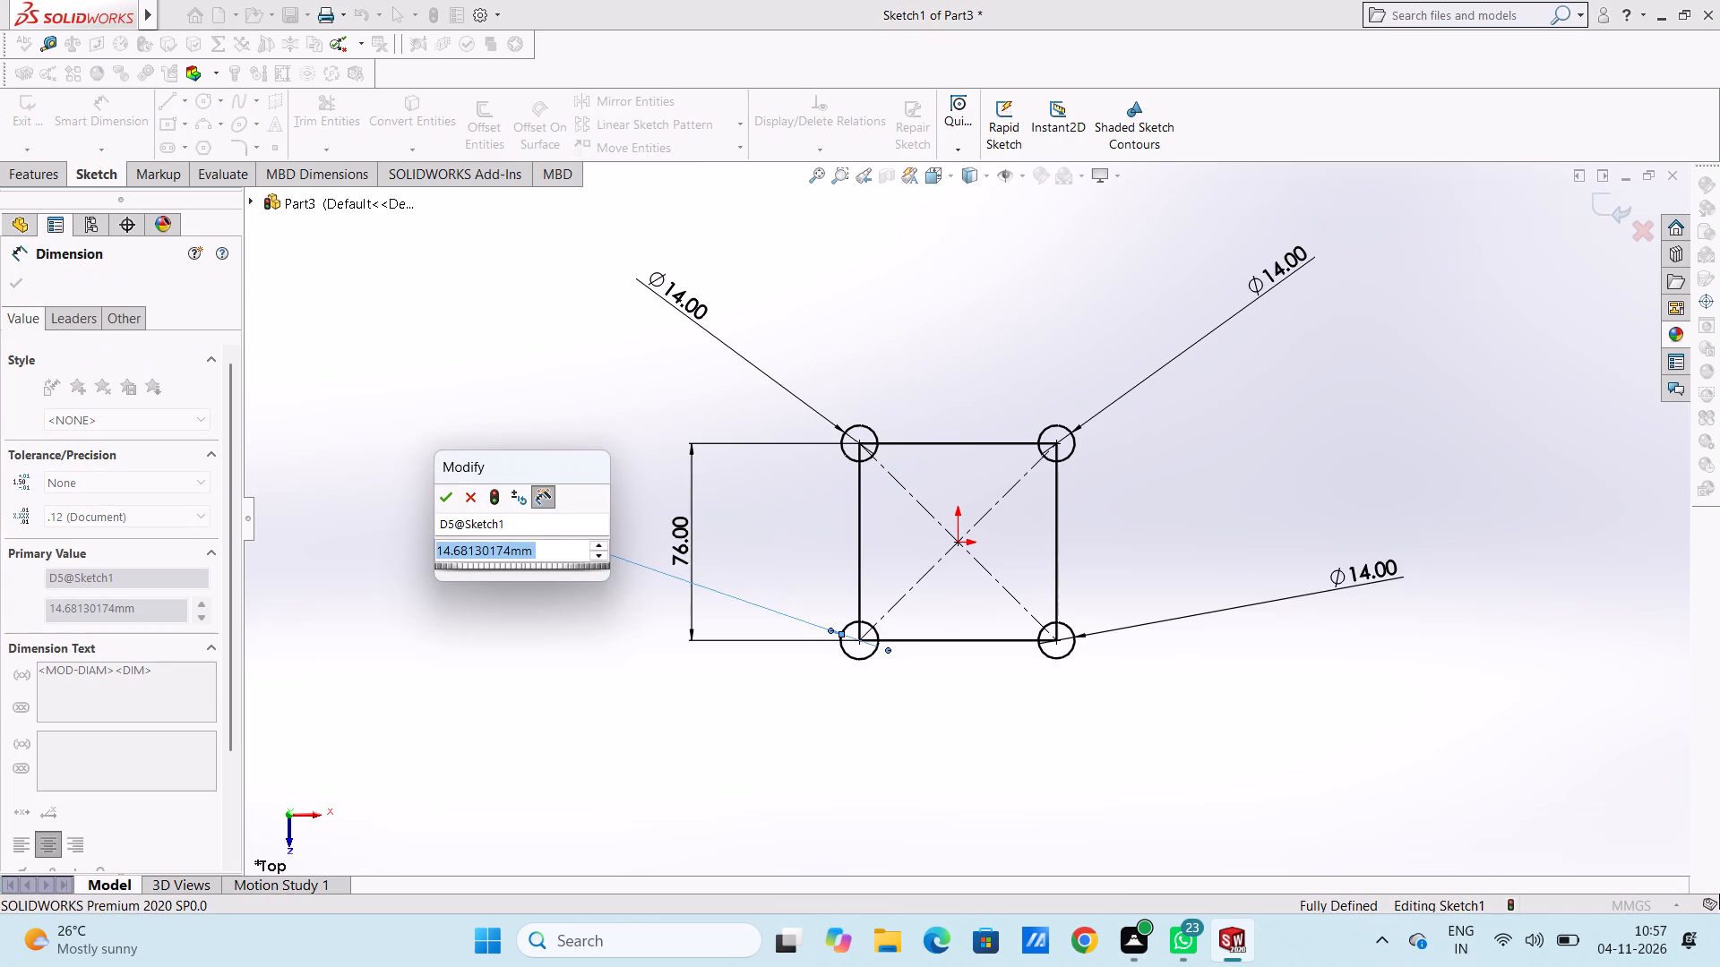
text(14)
key(Return)
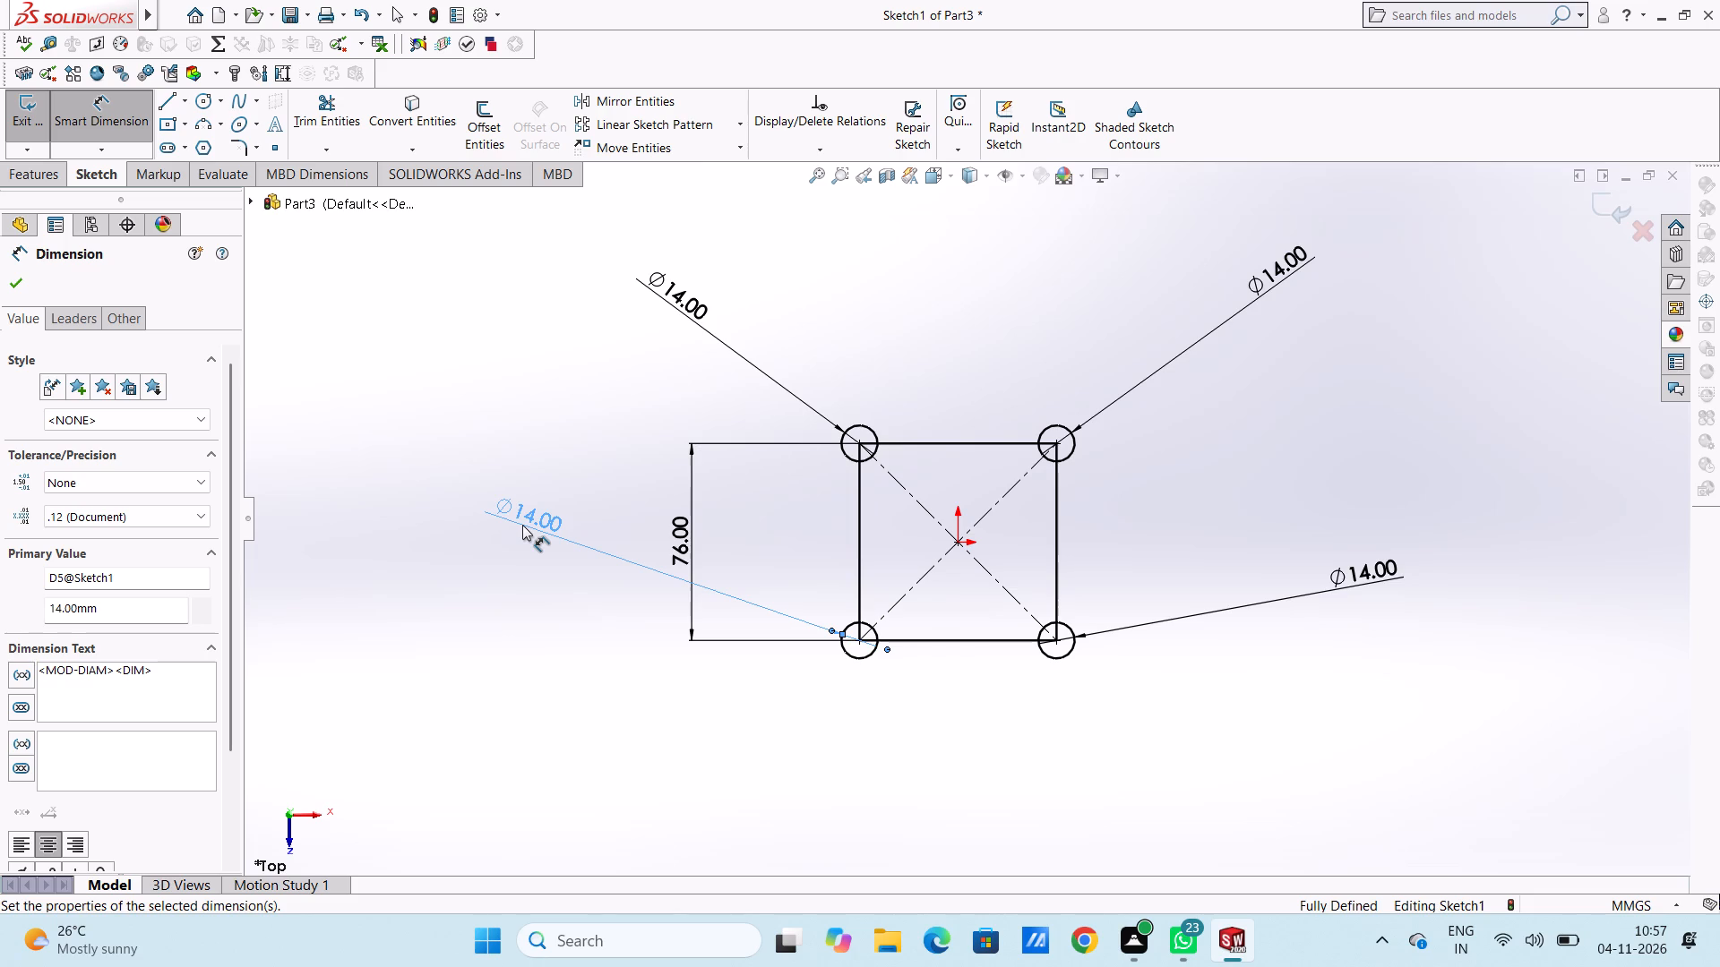
click(537, 494)
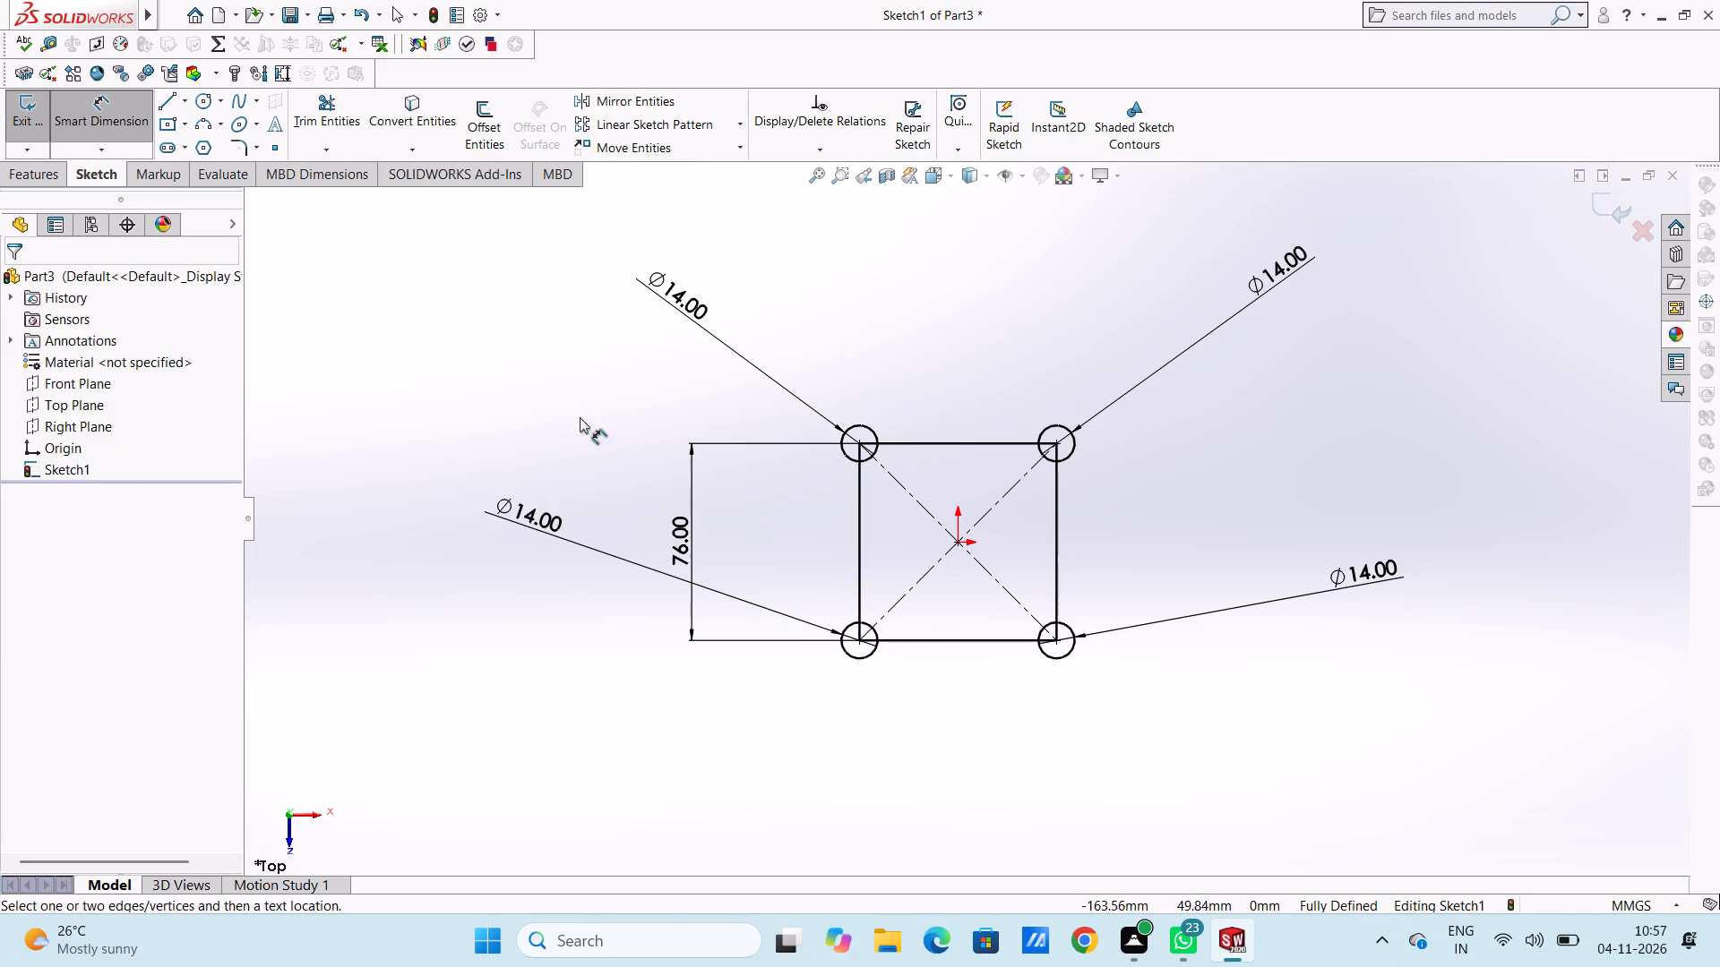
Trim away the square's left, top and right sides, including their short ends inside the two upper circles.
scroll(1170, 492, down, 1)
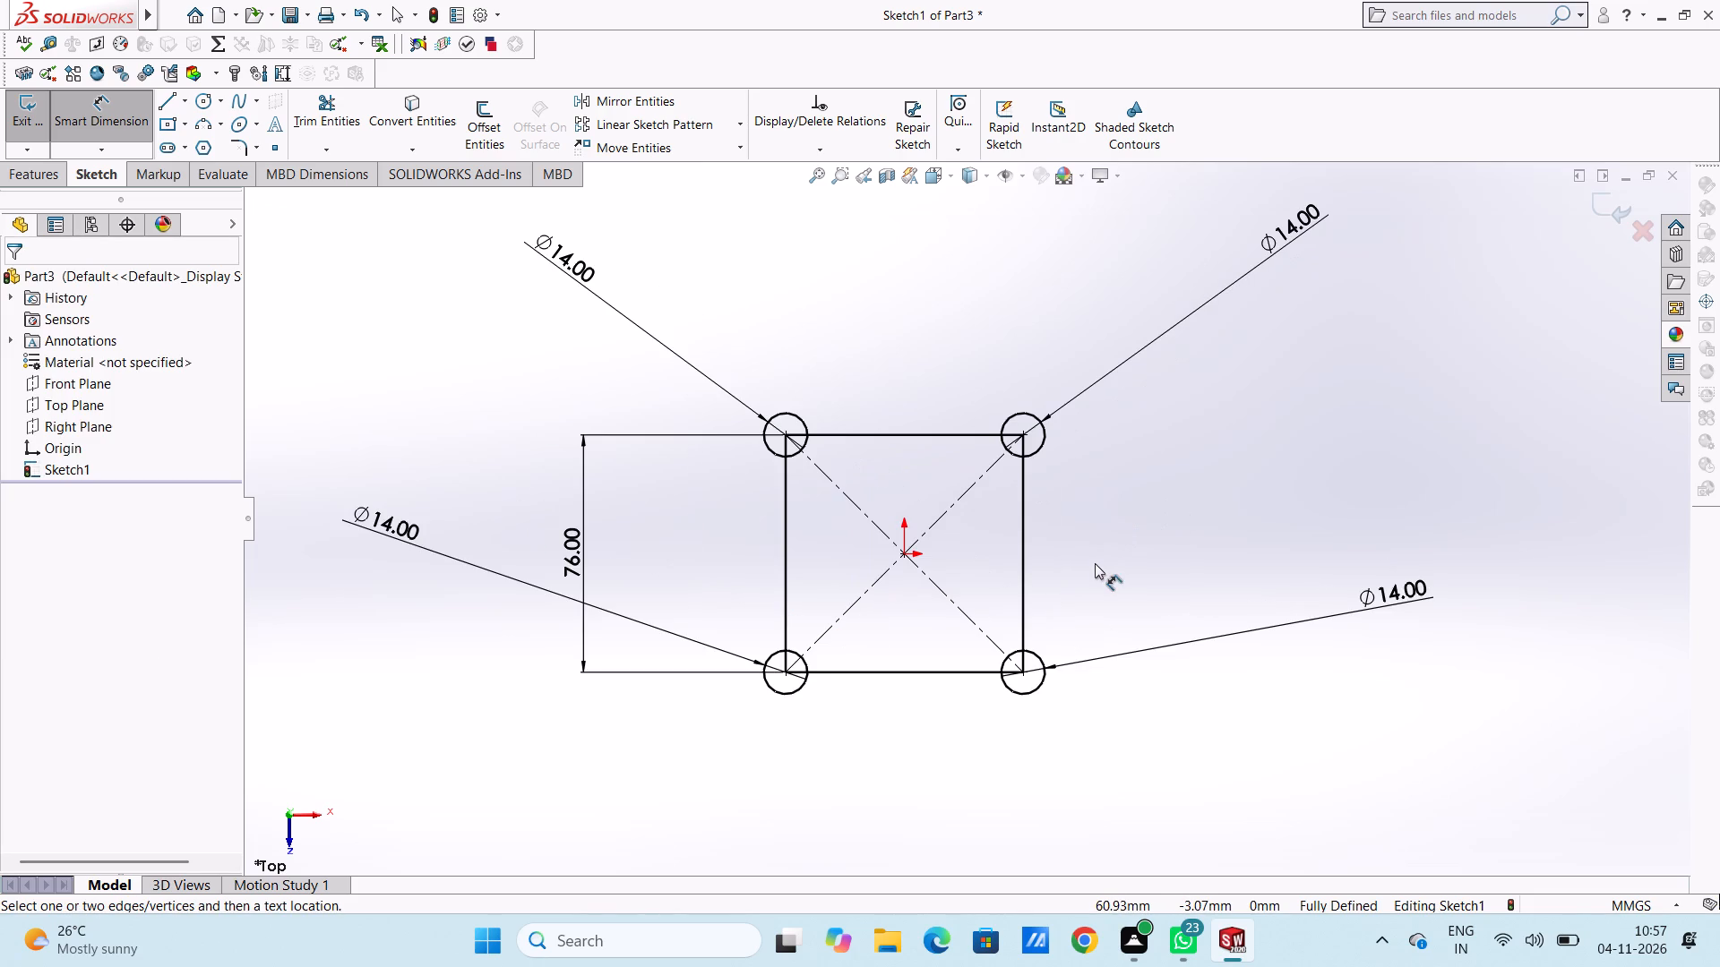
click(112, 121)
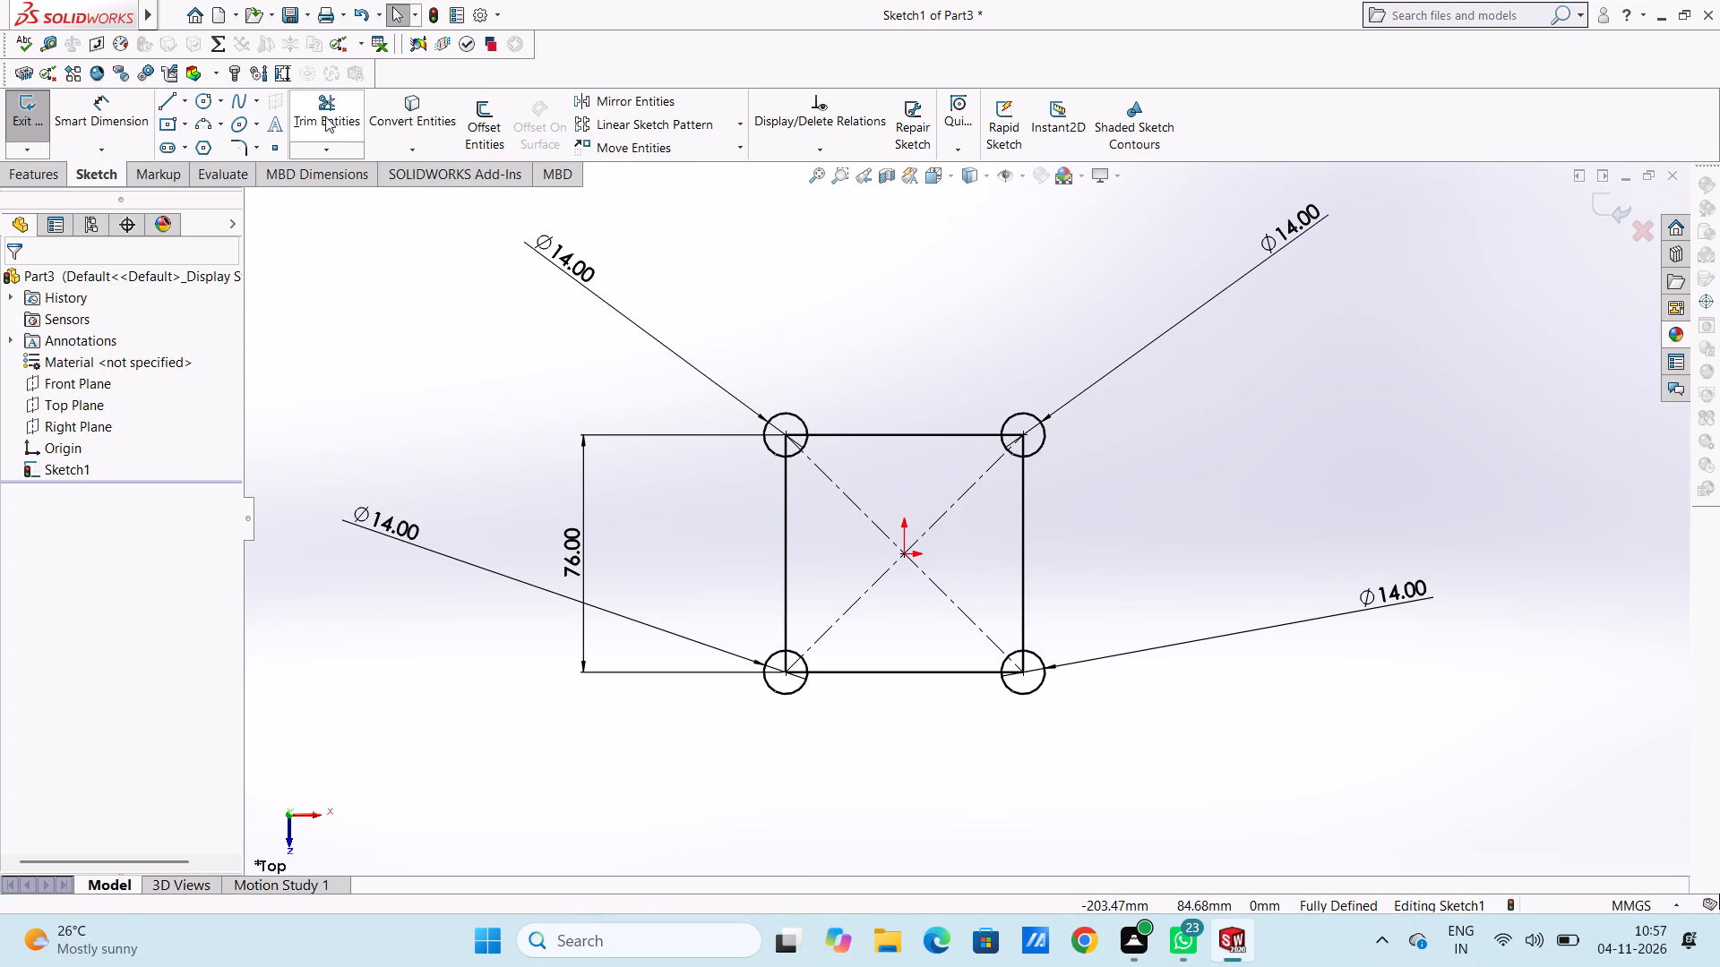
click(325, 116)
click(779, 528)
click(783, 517)
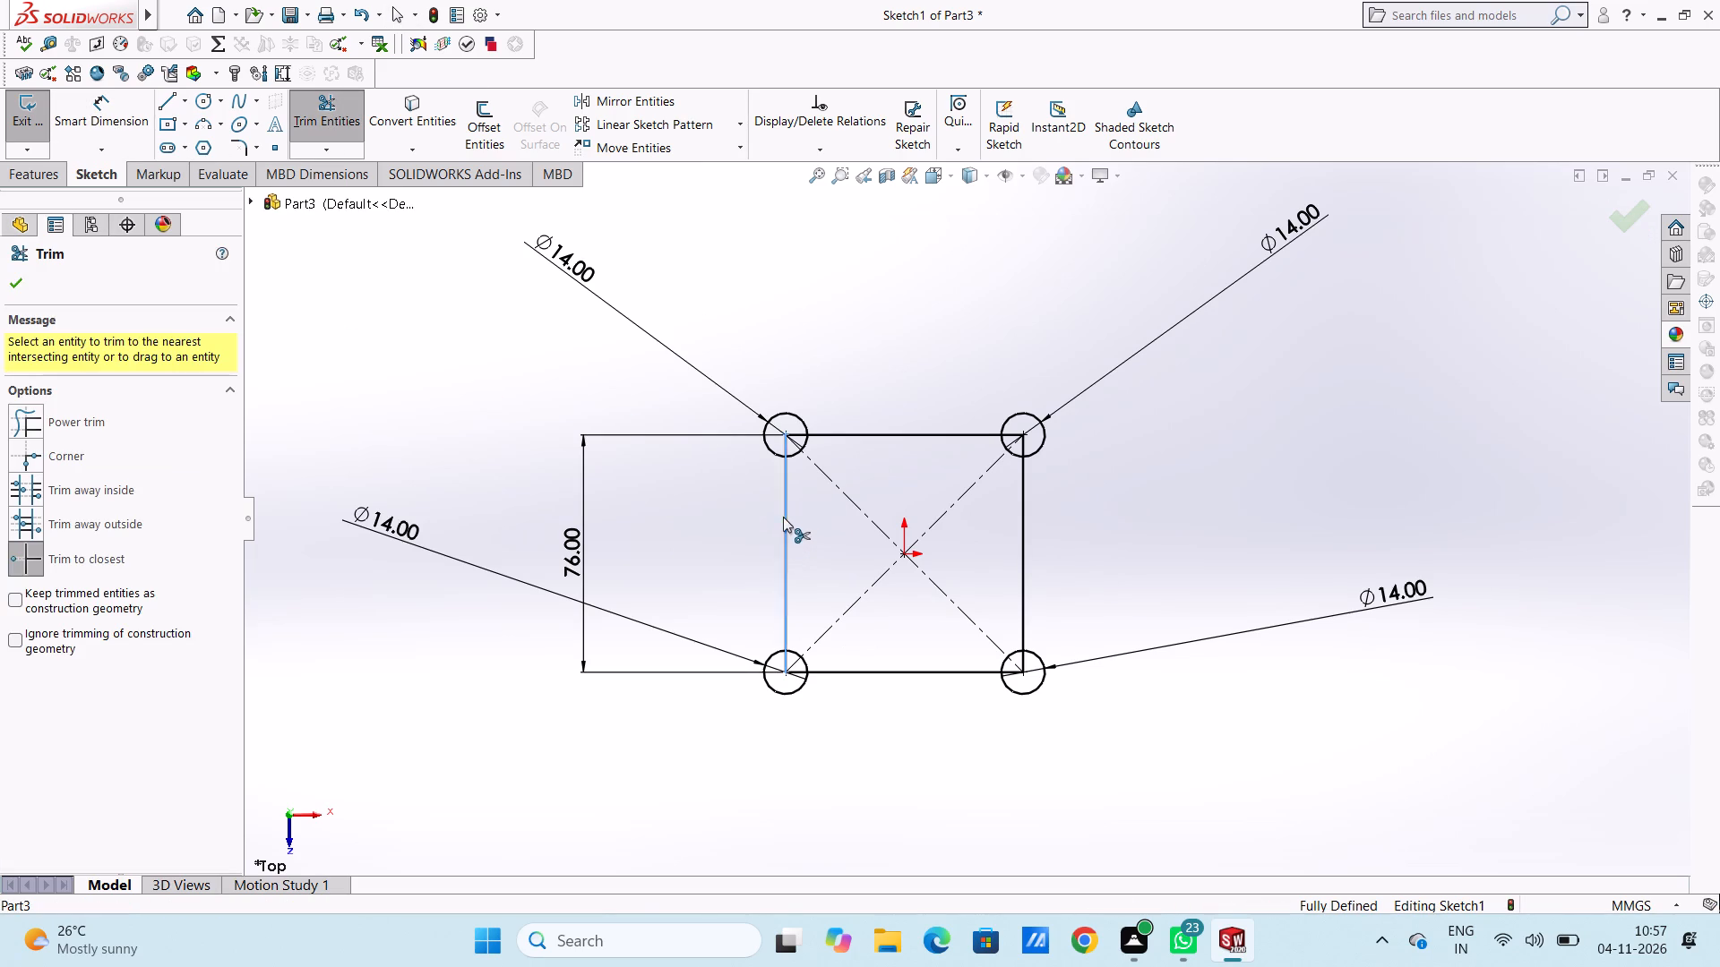
scroll(856, 444, down, 5)
click(934, 485)
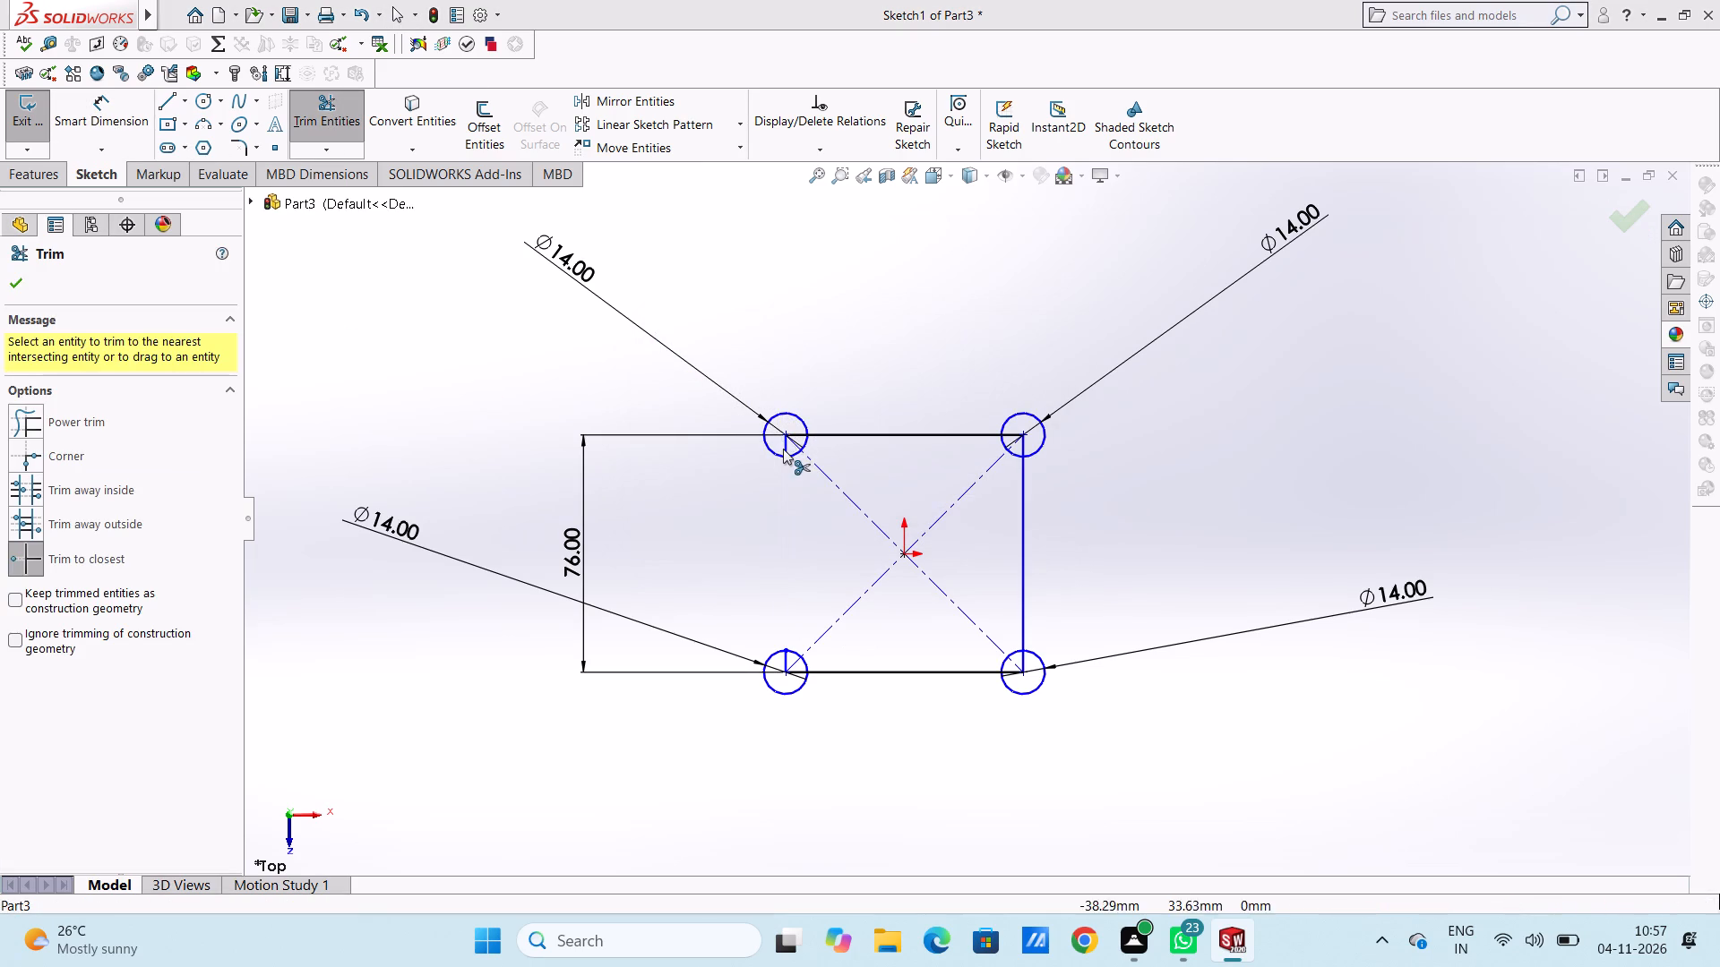
click(787, 444)
click(800, 435)
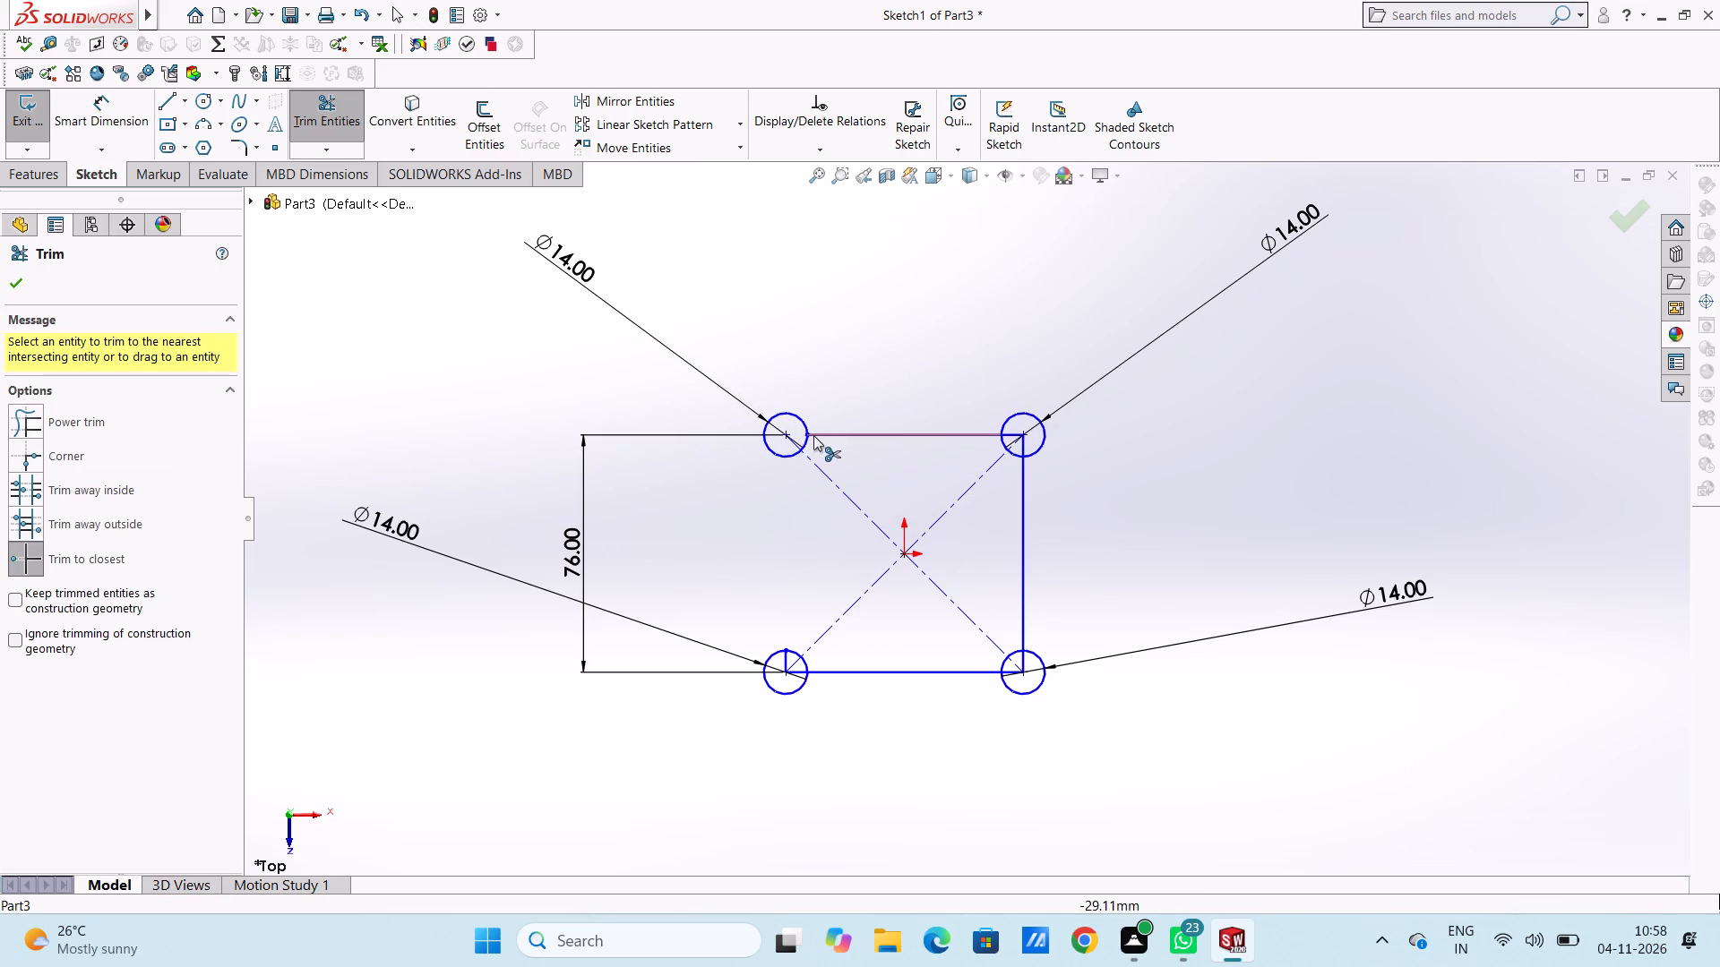
click(813, 435)
click(1010, 438)
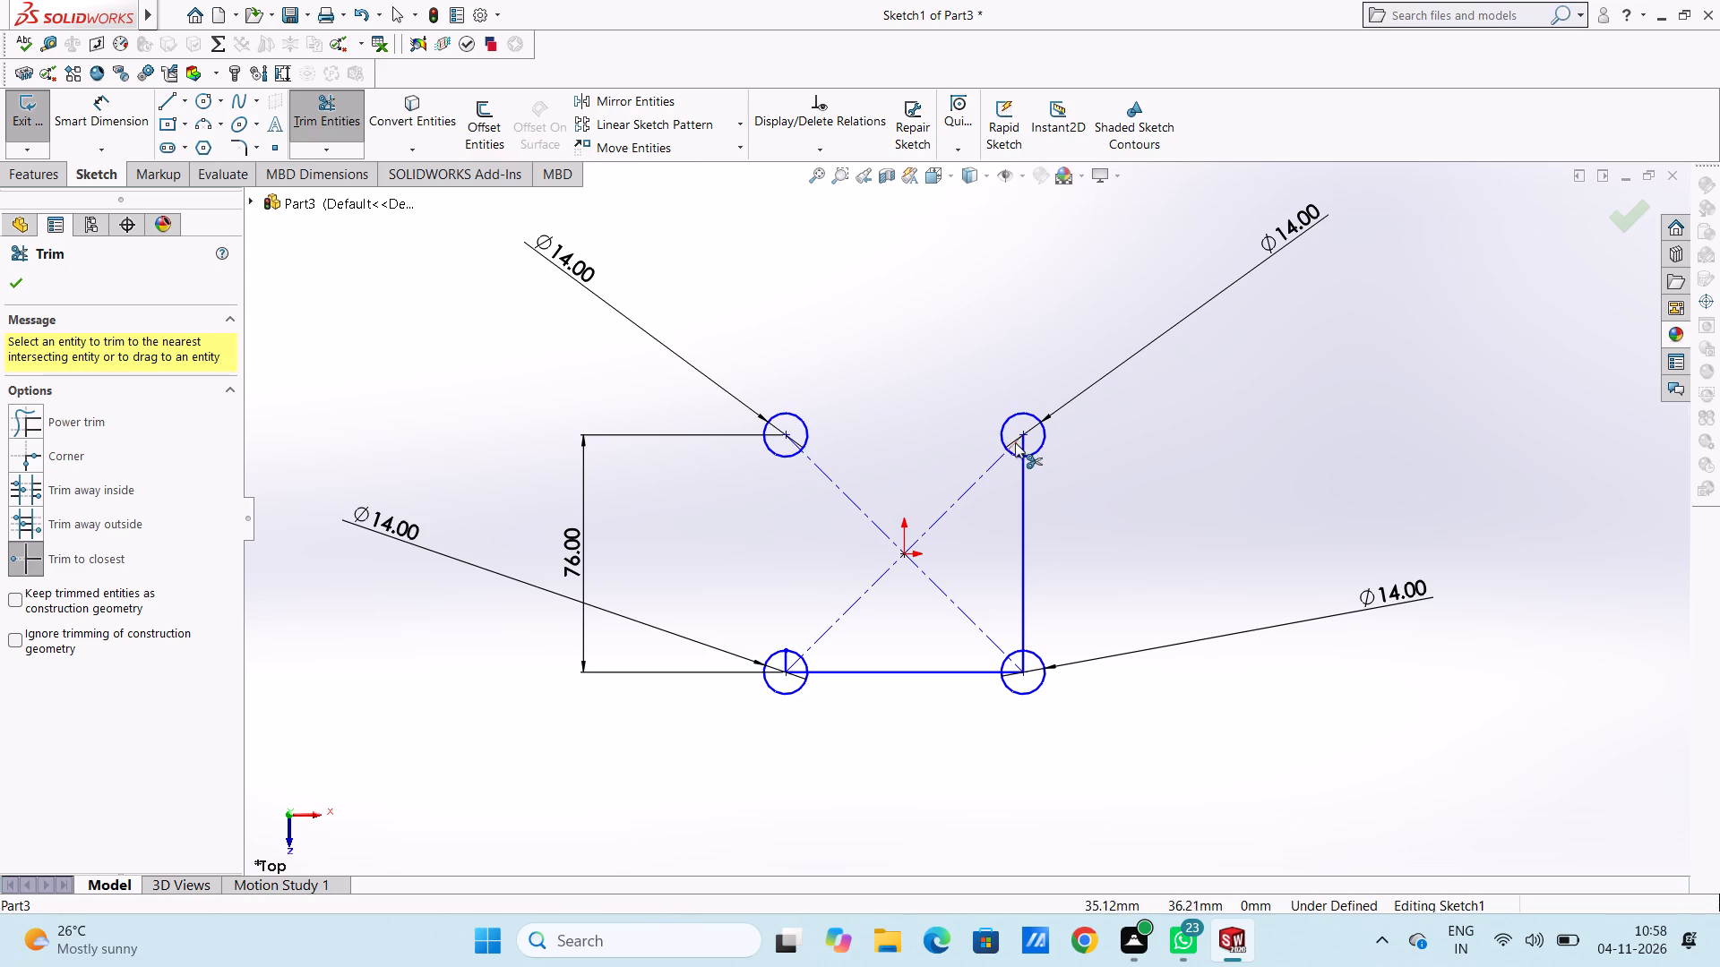
double_click(1017, 442)
click(1024, 439)
click(1025, 439)
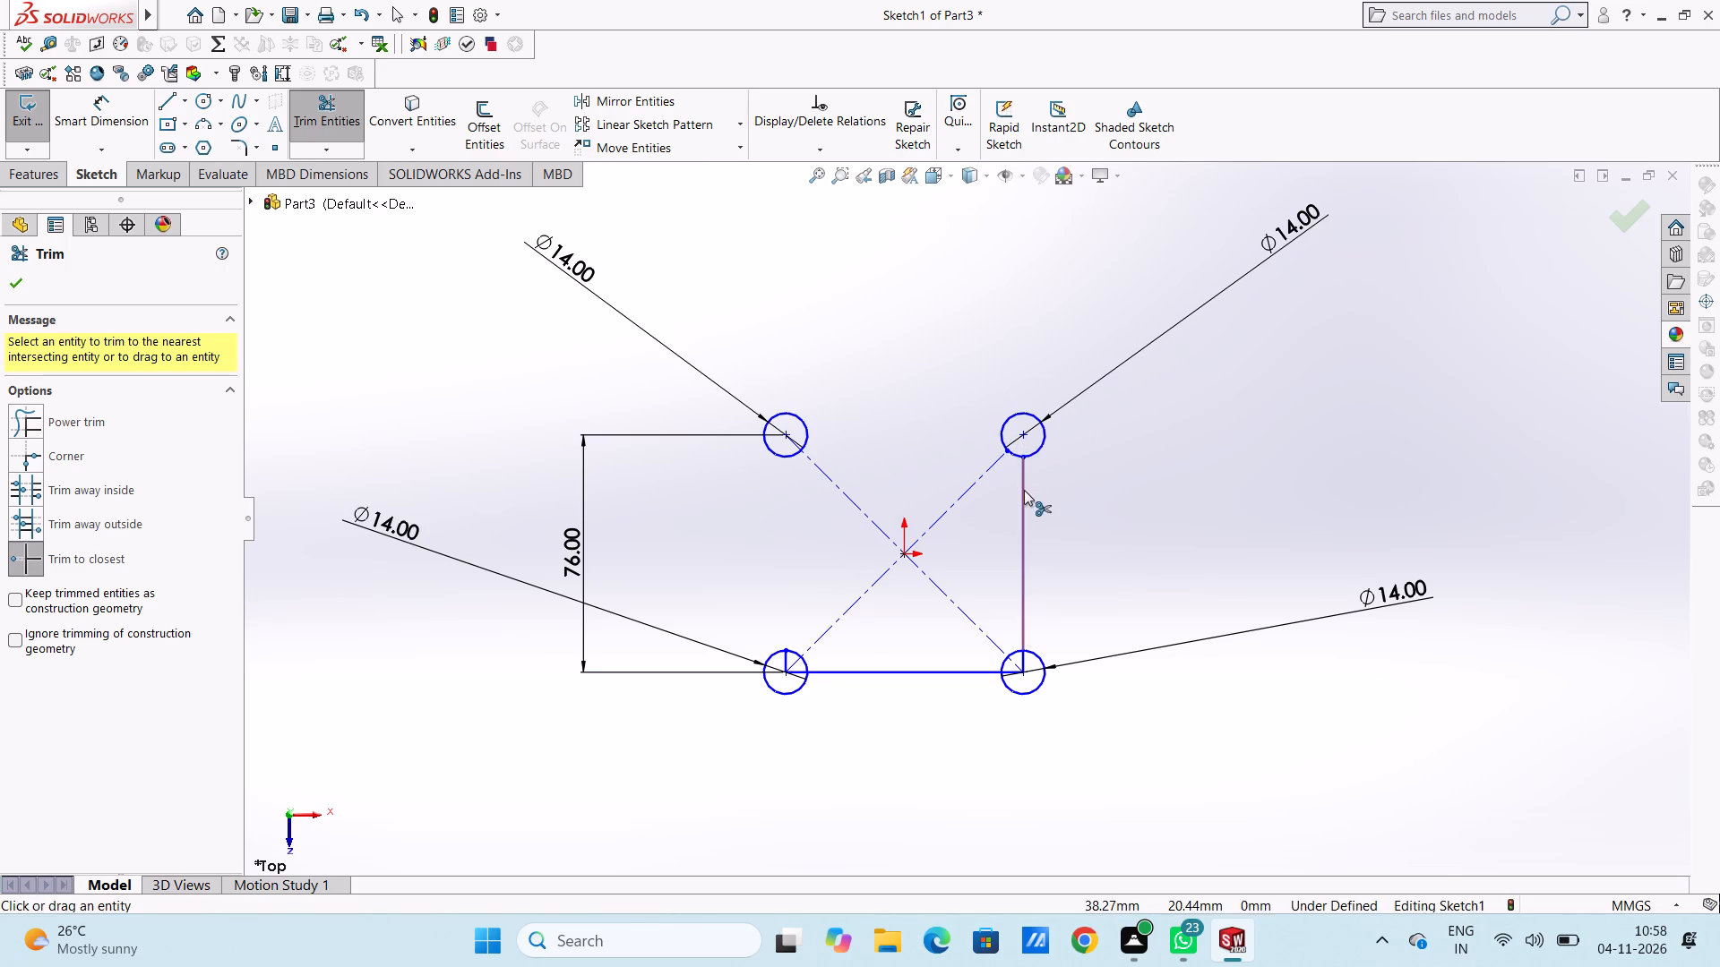
double_click(1024, 490)
Trim away the square's diagonal construction lines between the corner circles and the origin.
double_click(991, 459)
double_click(994, 460)
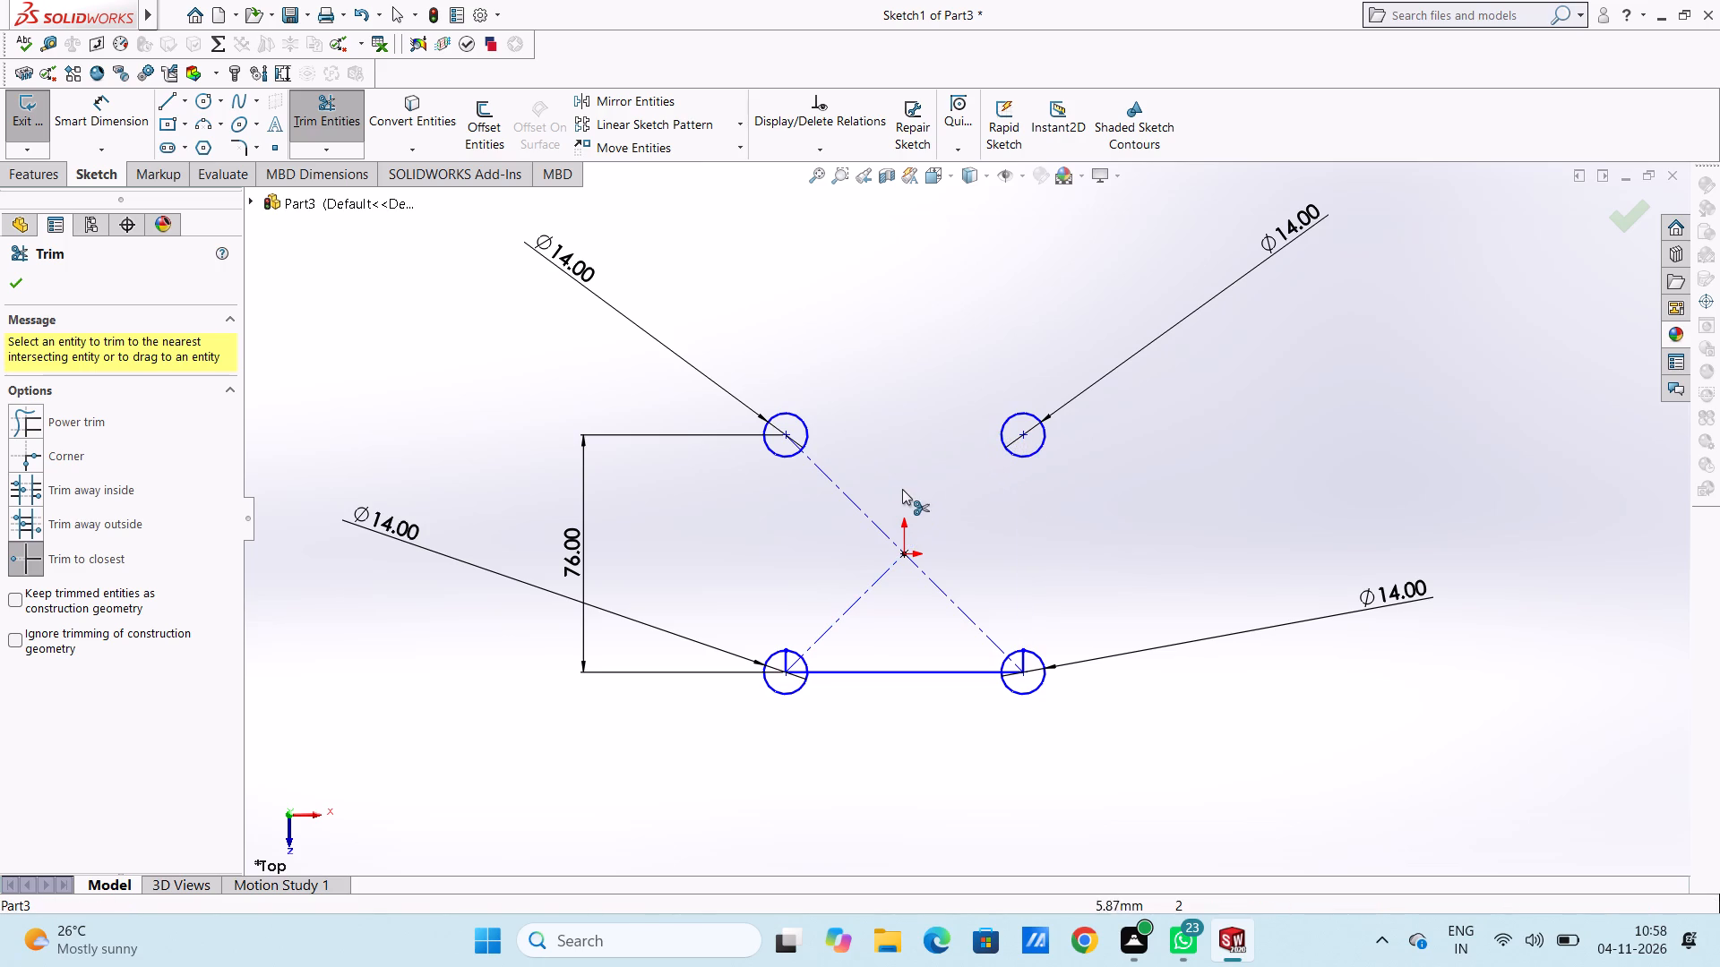
double_click(842, 493)
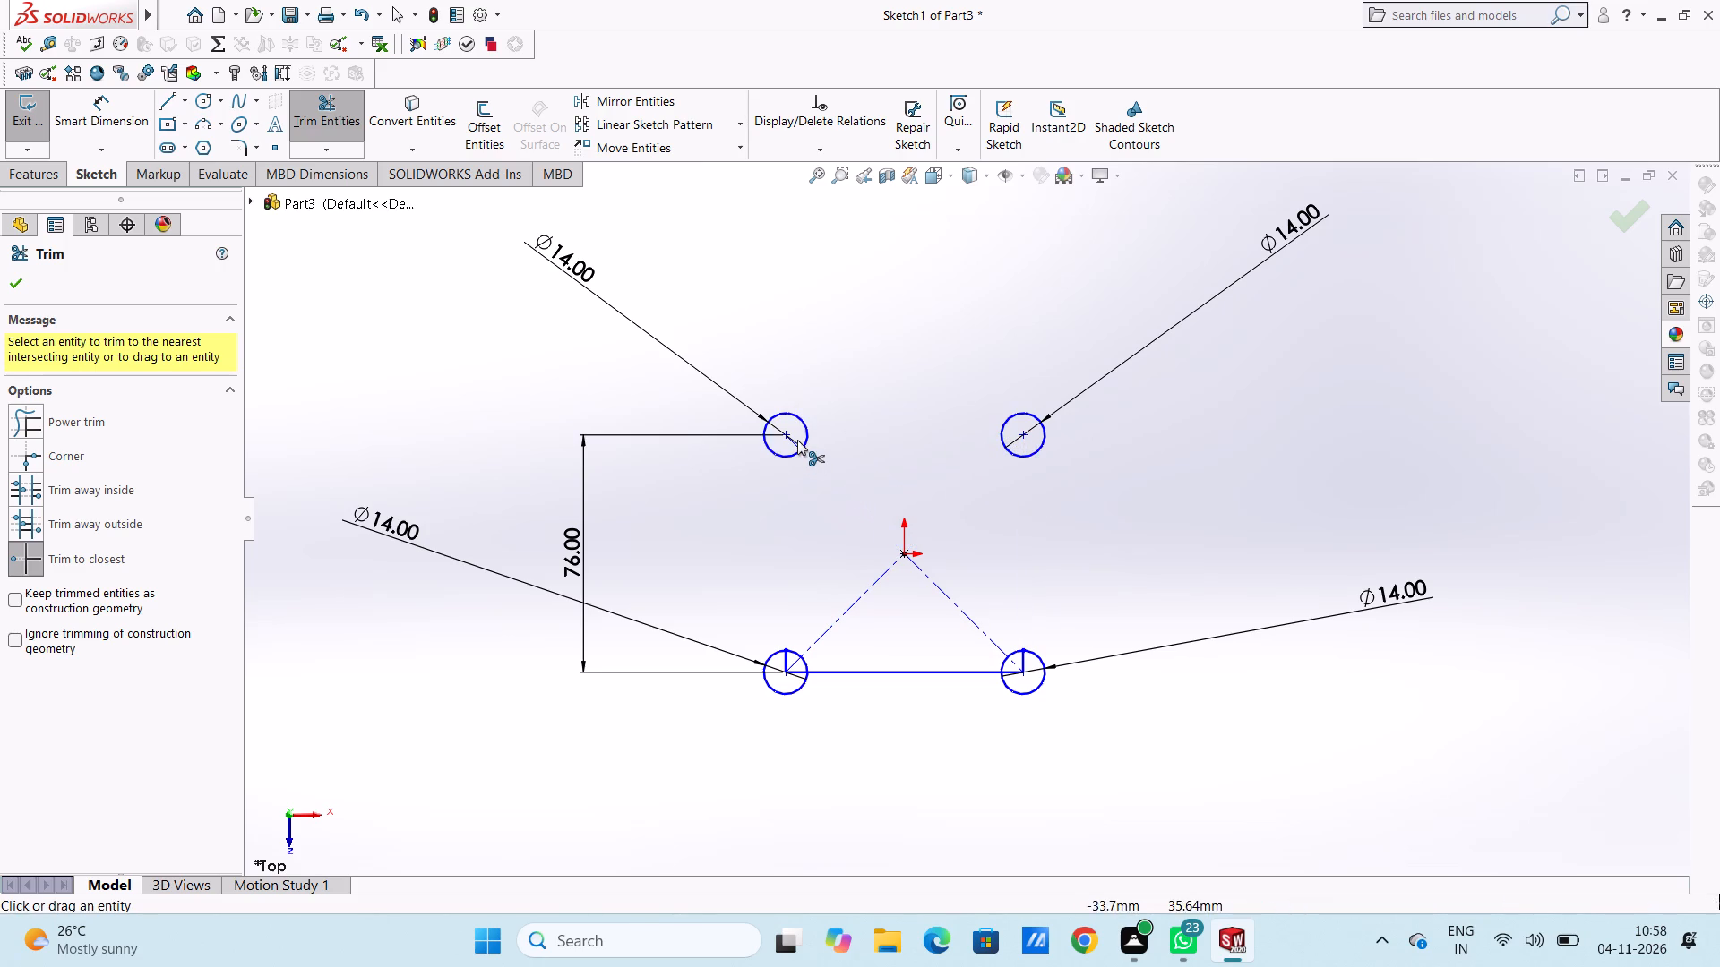
double_click(796, 441)
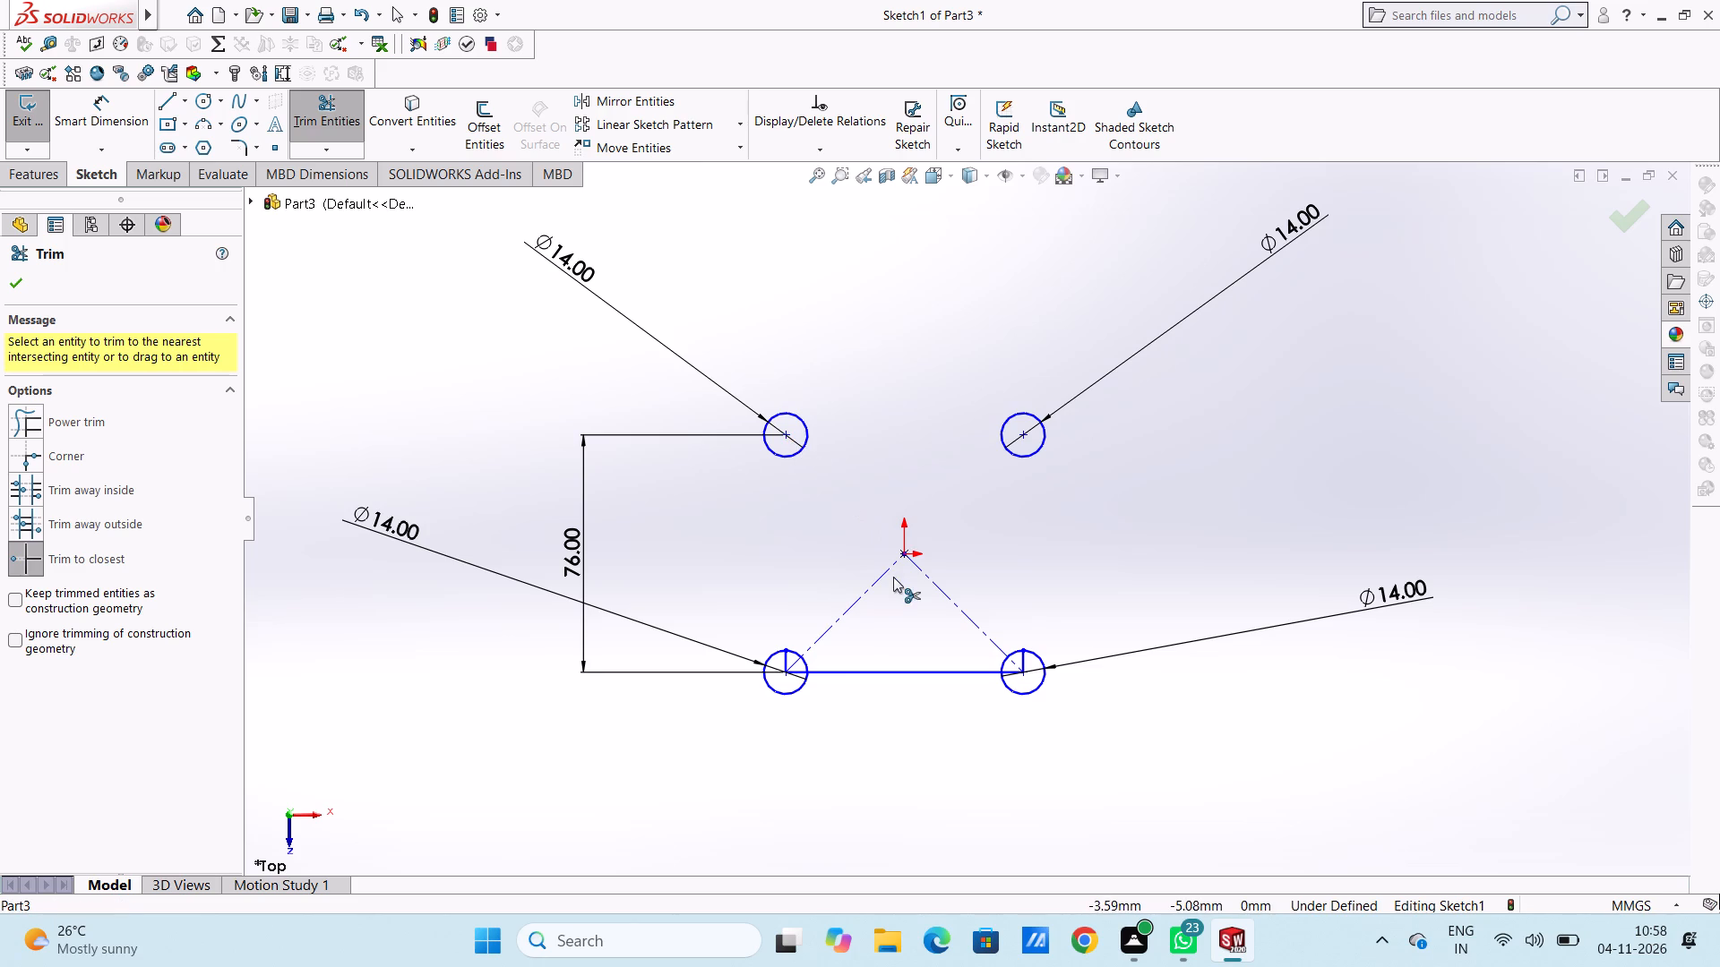
triple_click(884, 566)
double_click(889, 565)
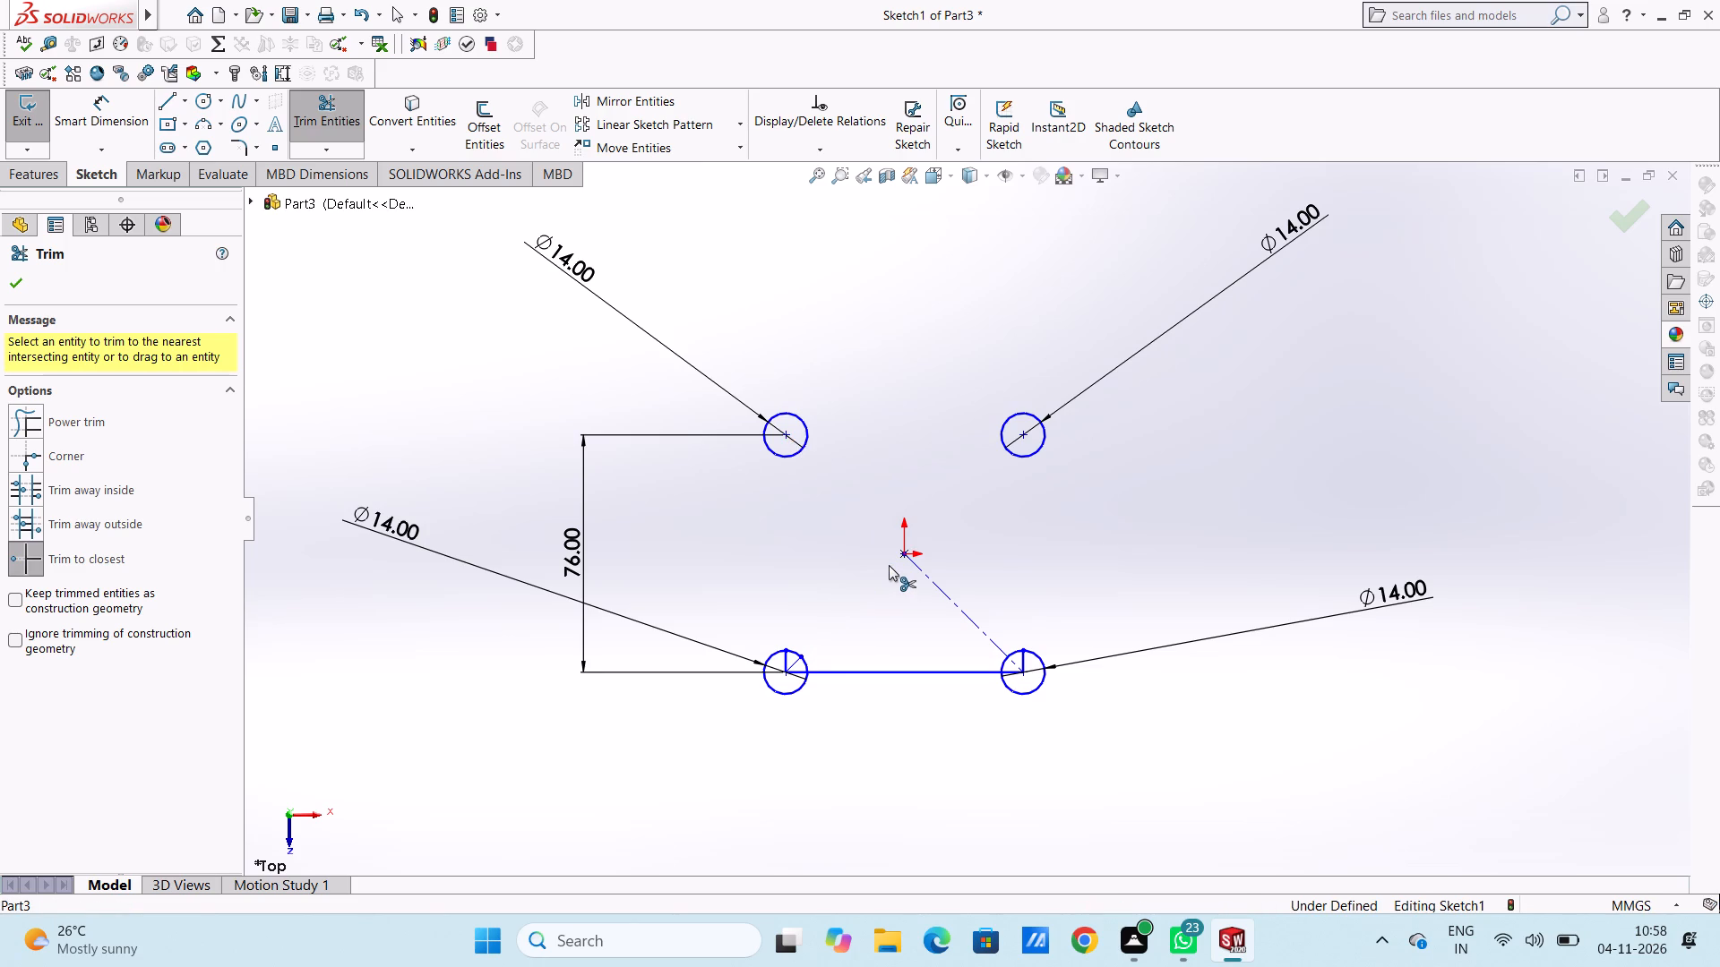
click(928, 574)
Trim away the square's bottom side and the leftover line ends inside the two lower circles, and finish trimming.
double_click(1017, 668)
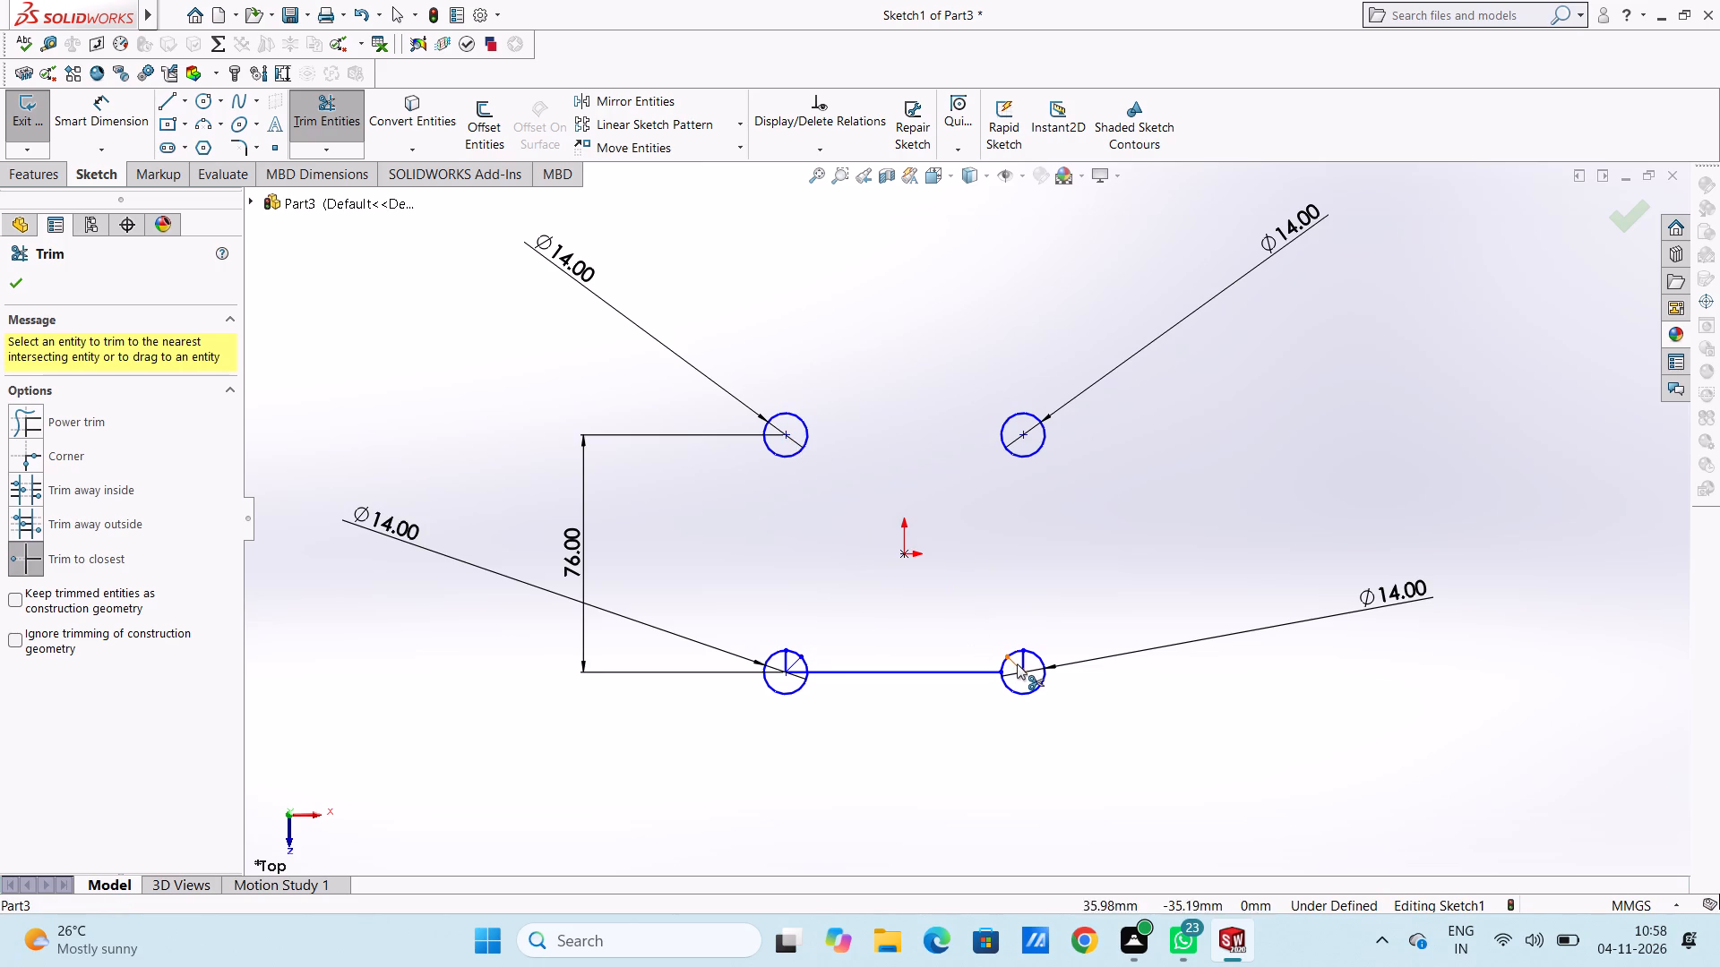
click(1019, 660)
click(987, 669)
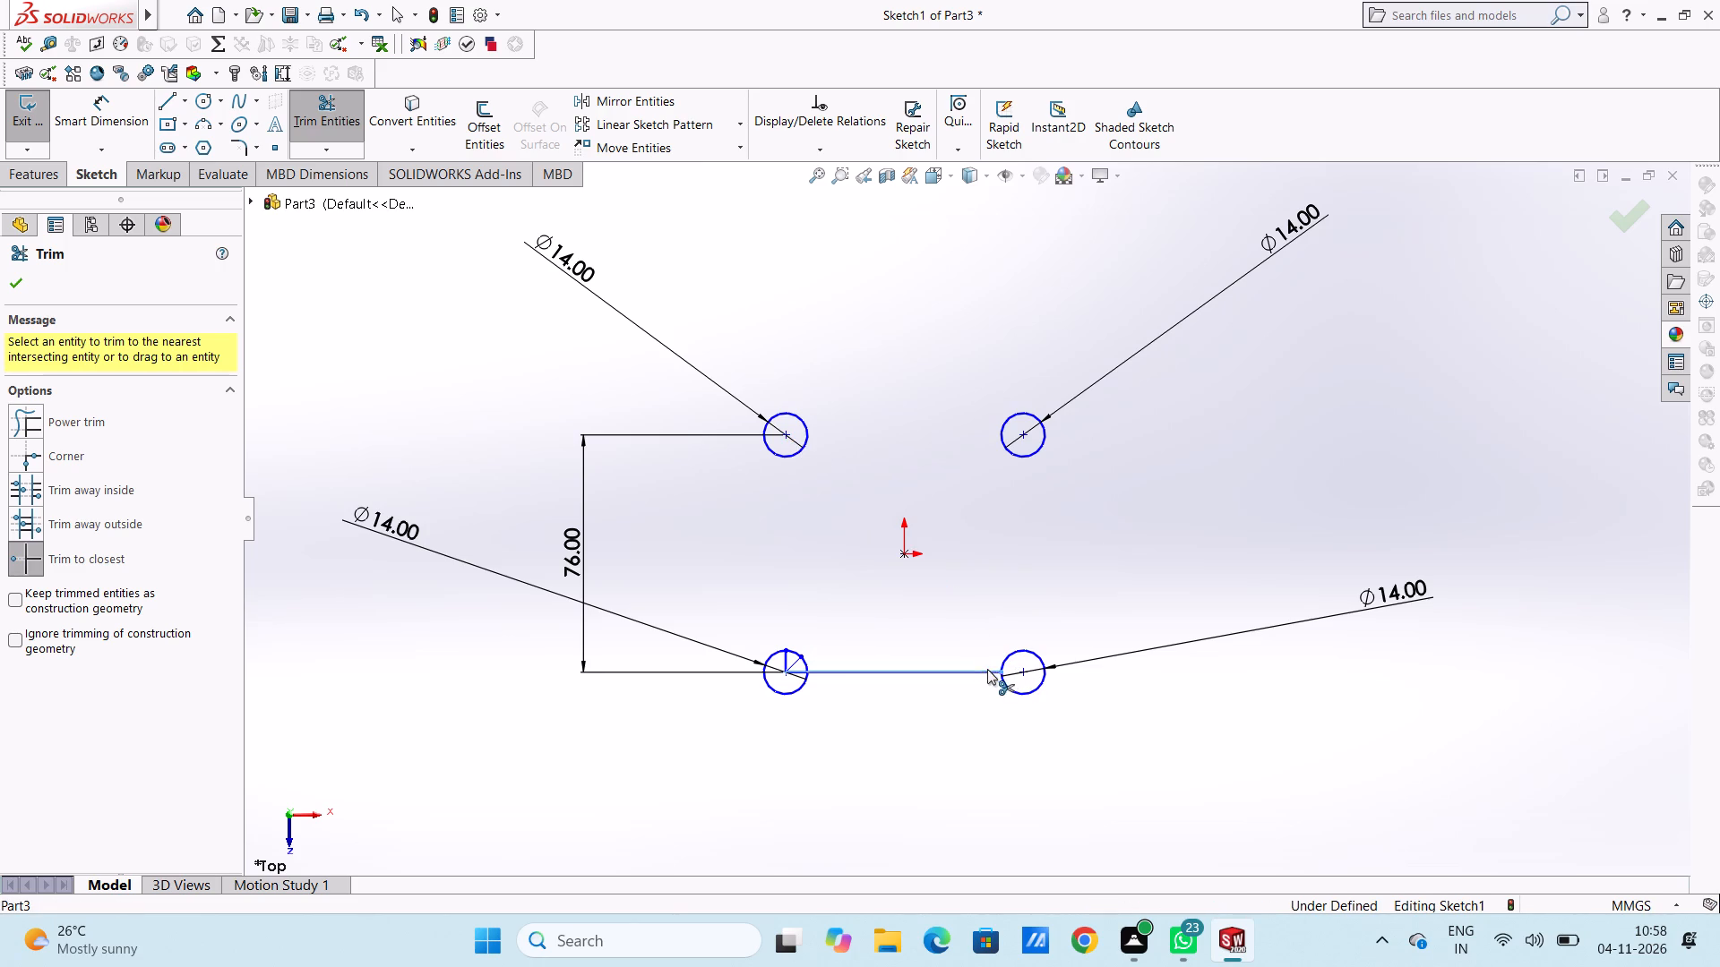
triple_click(784, 667)
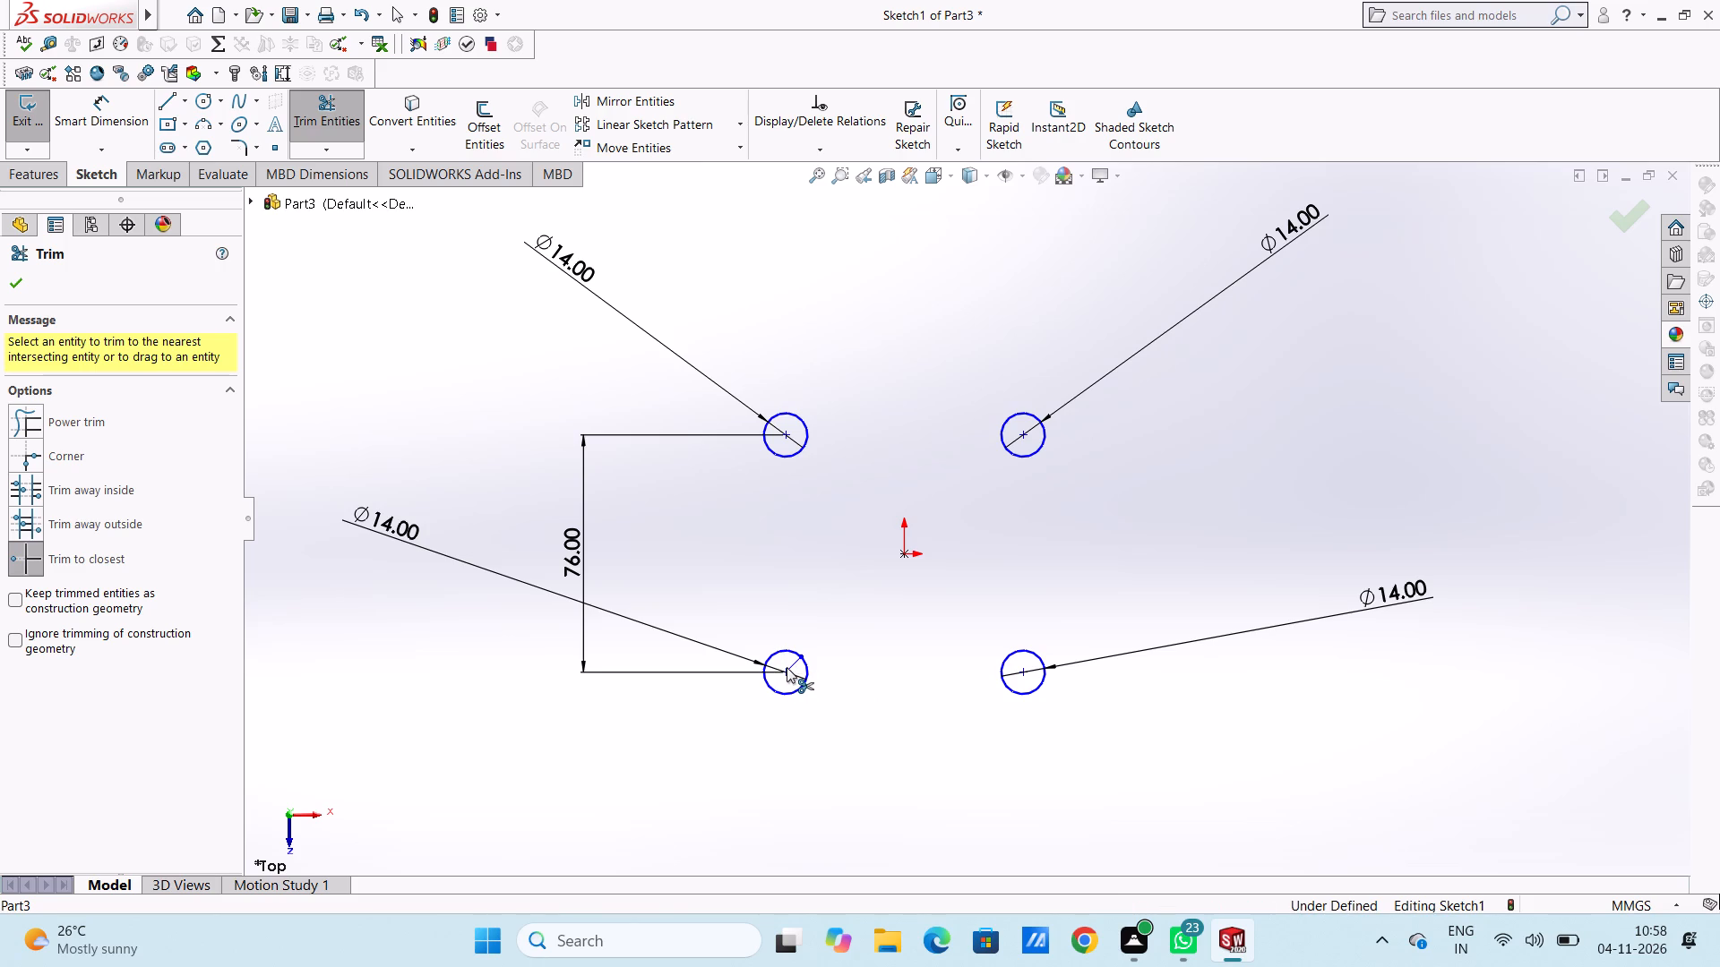
click(787, 667)
click(787, 667)
click(787, 667)
click(16, 280)
click(310, 364)
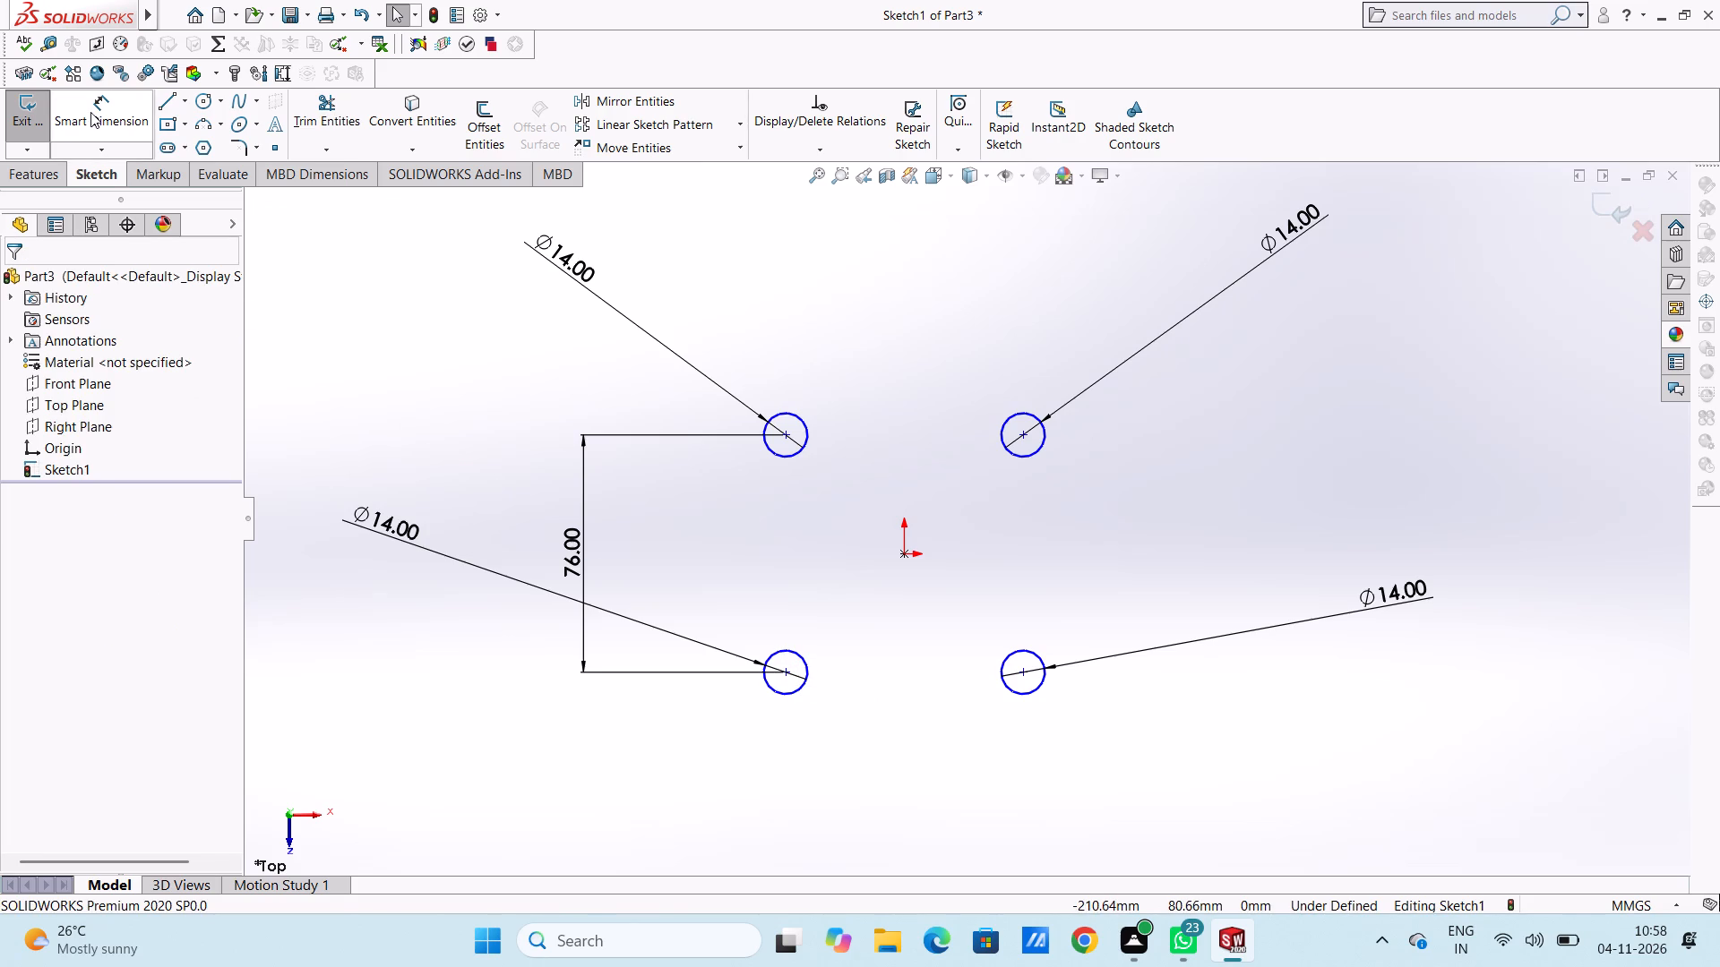
Add a 76 mm horizontal dimension between the centres of the two upper circles, placed above them.
click(90, 111)
click(785, 438)
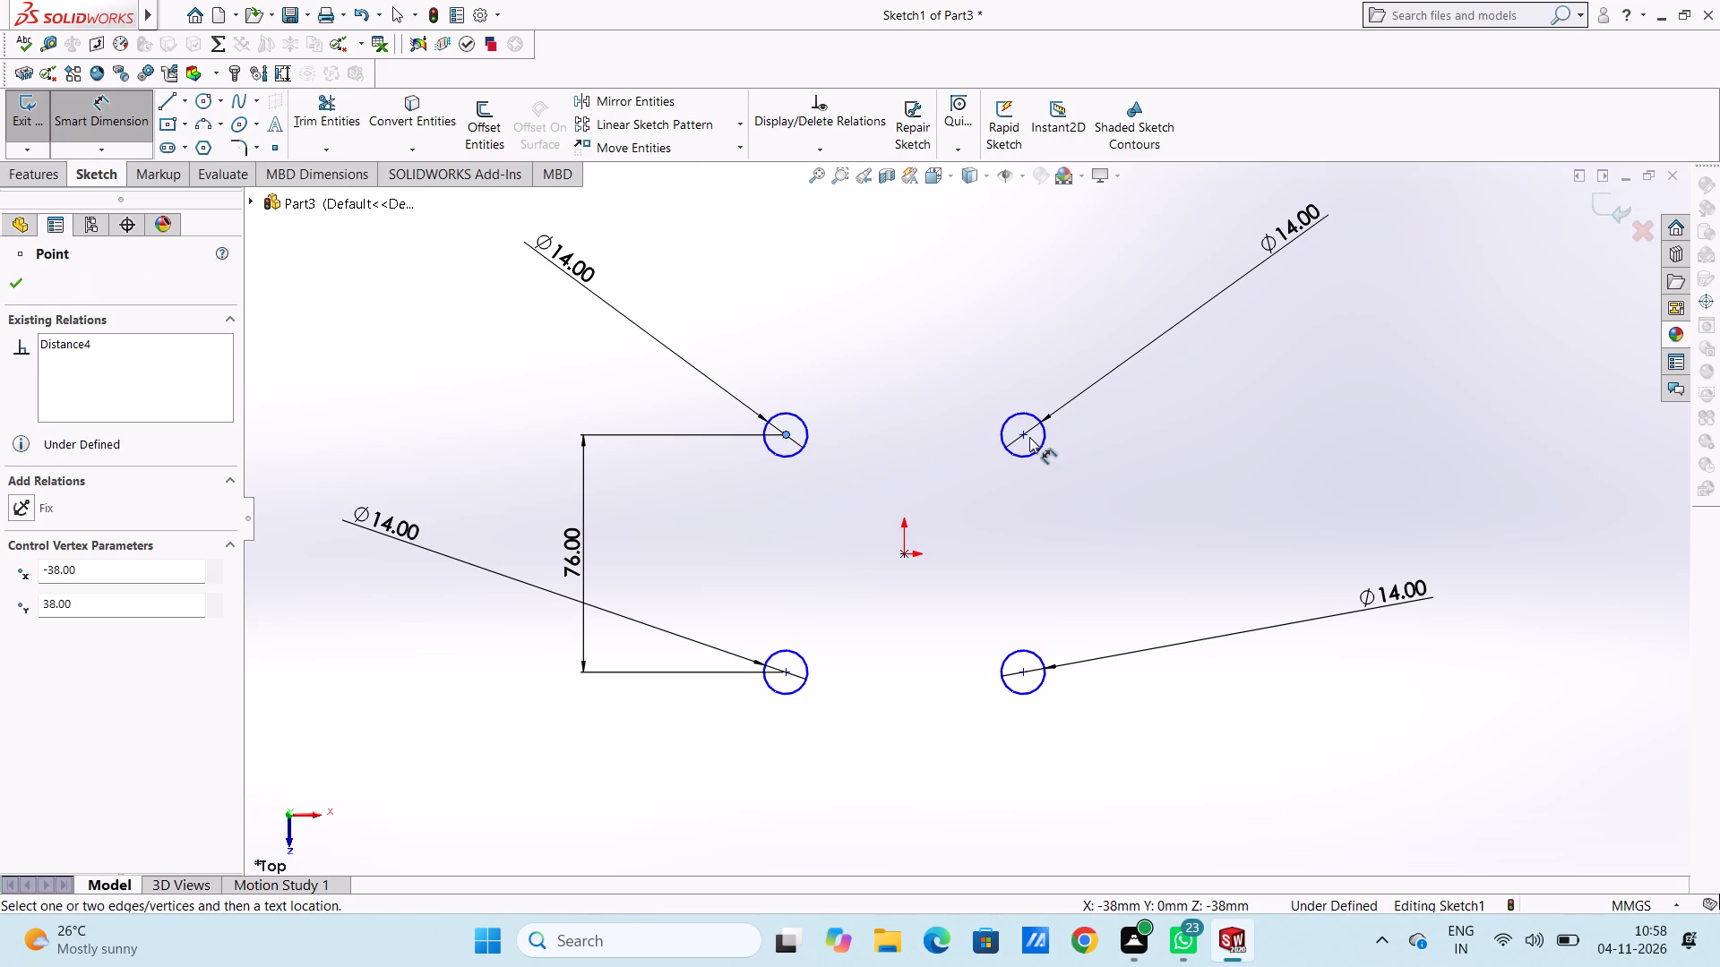
click(1024, 435)
scroll(966, 340, up, 4)
click(965, 310)
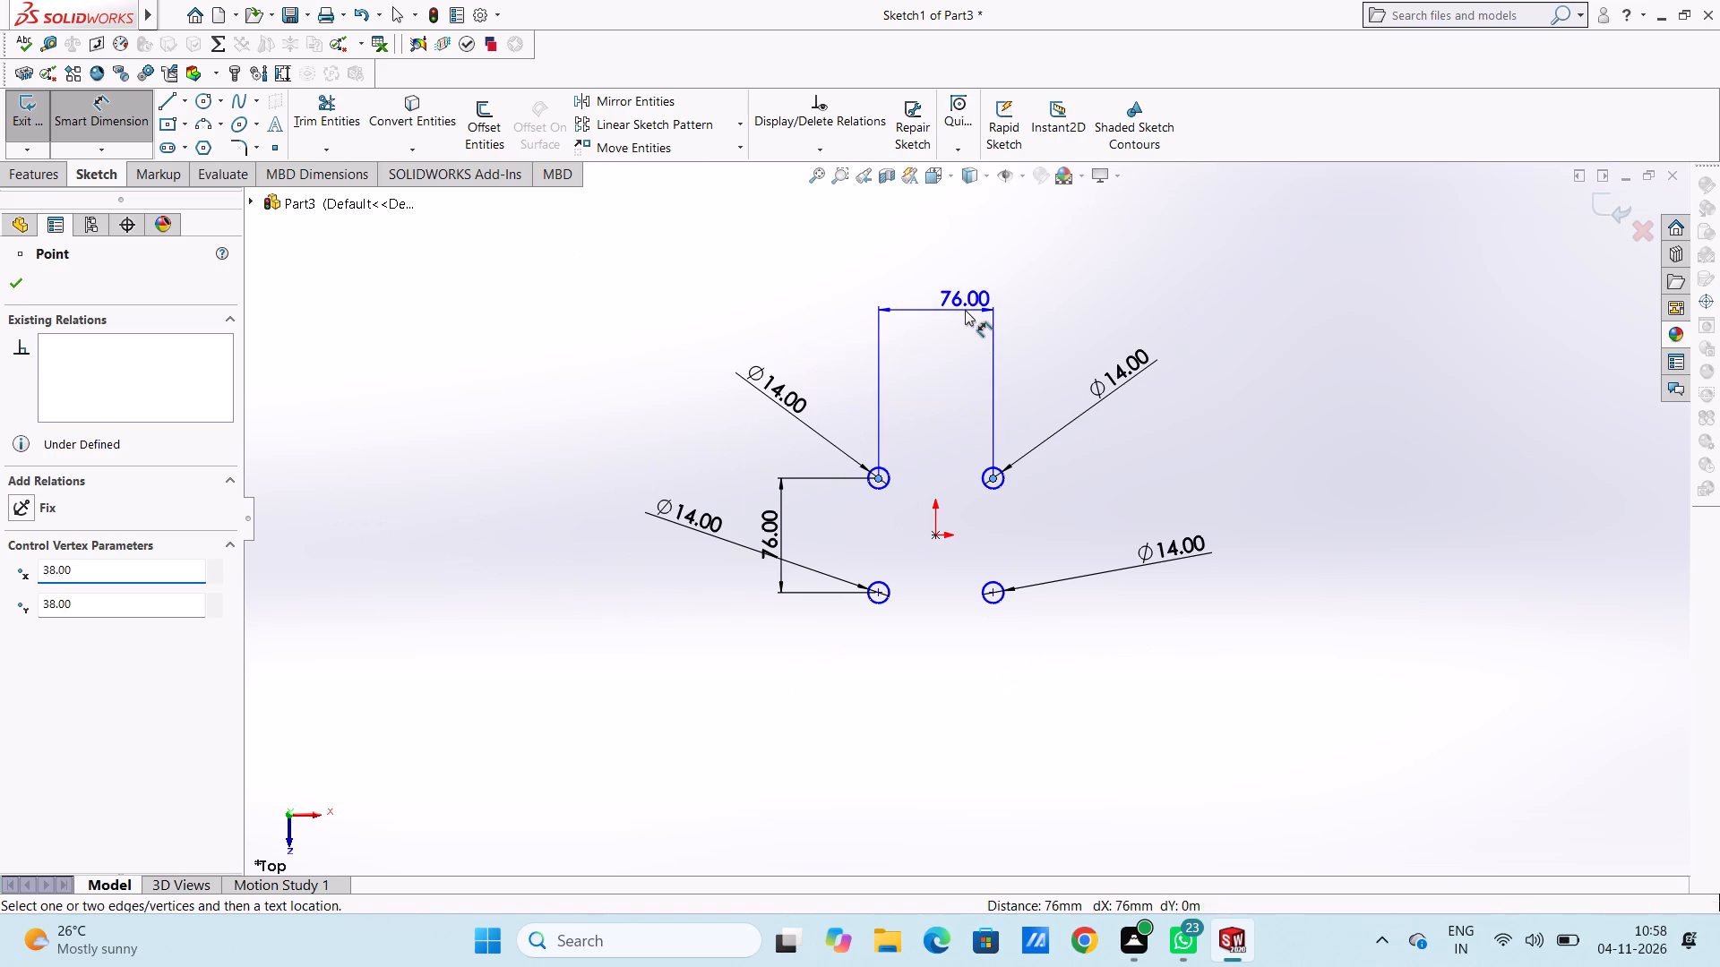
click(887, 293)
click(816, 297)
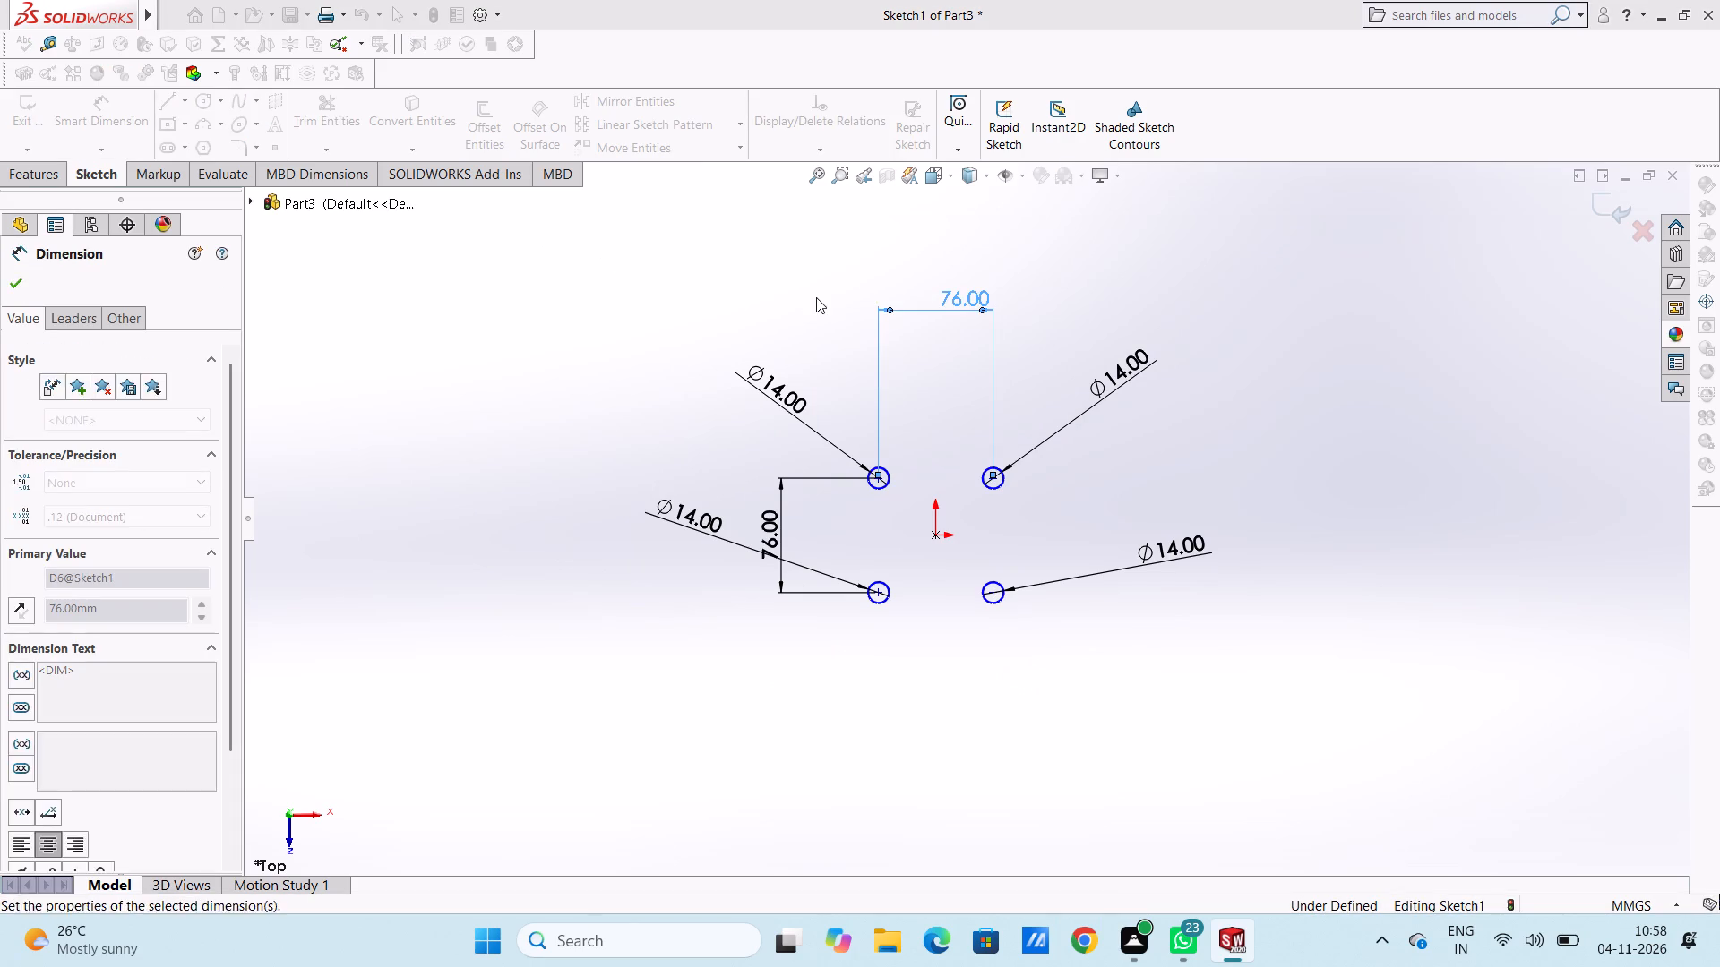
Add a 76 mm horizontal dimension between the centres of the two lower circles, placed below them.
scroll(944, 626, down, 4)
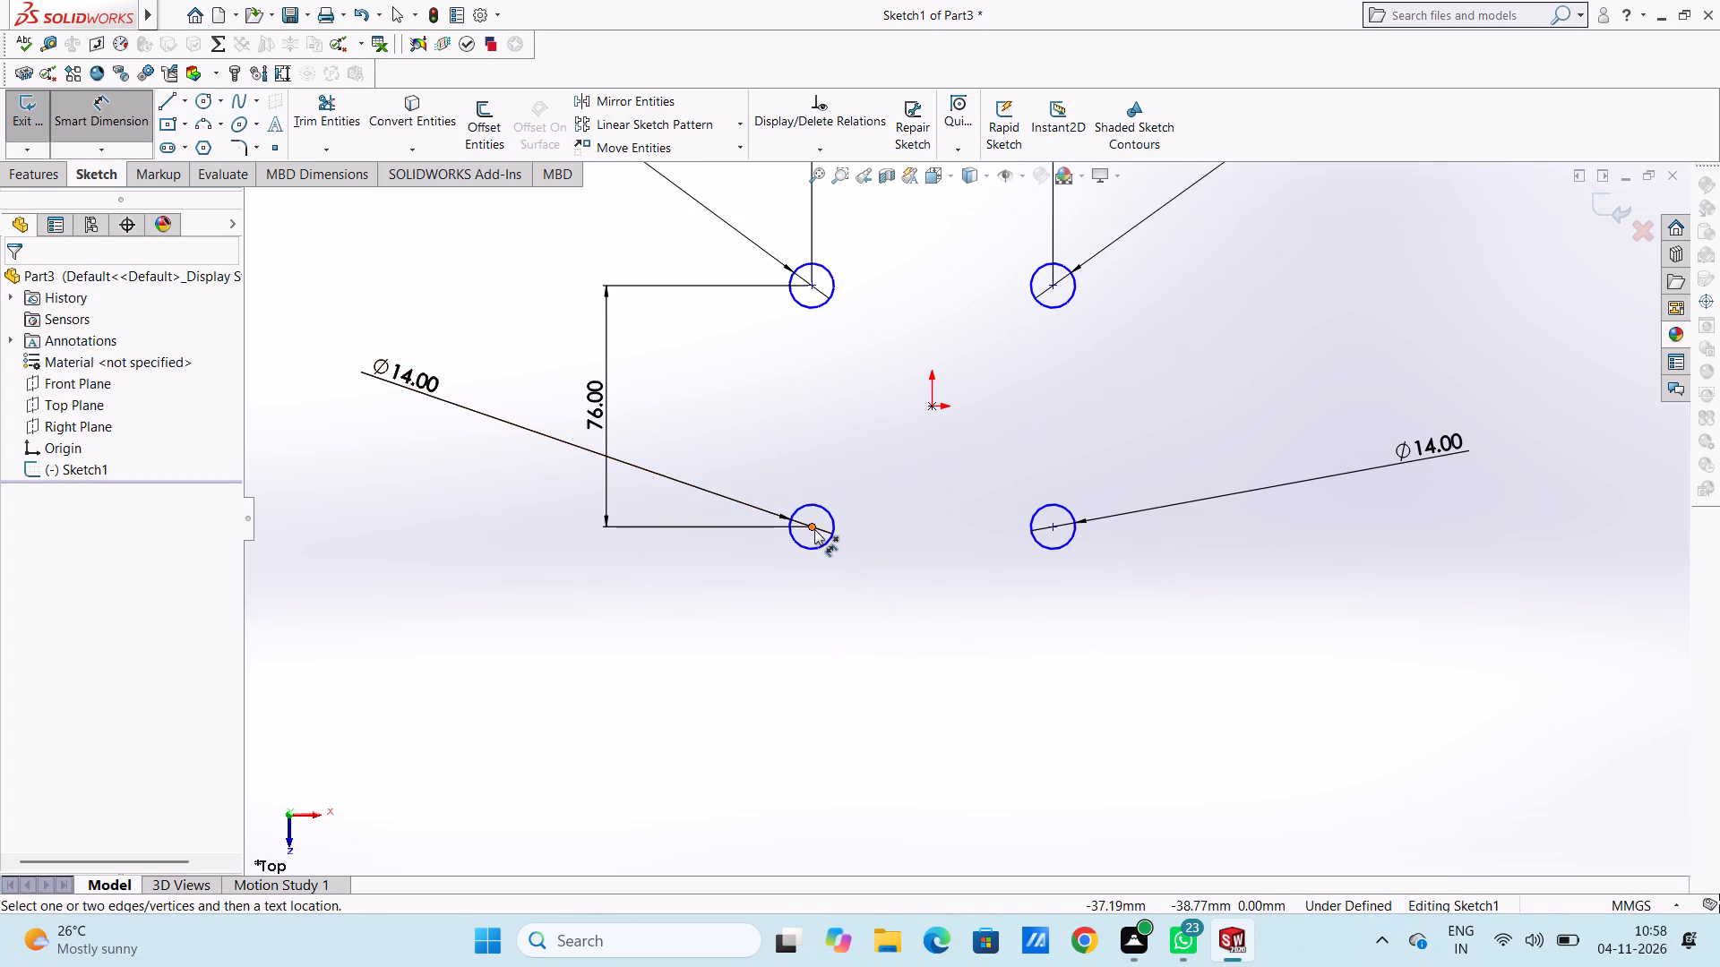
click(814, 528)
click(1050, 526)
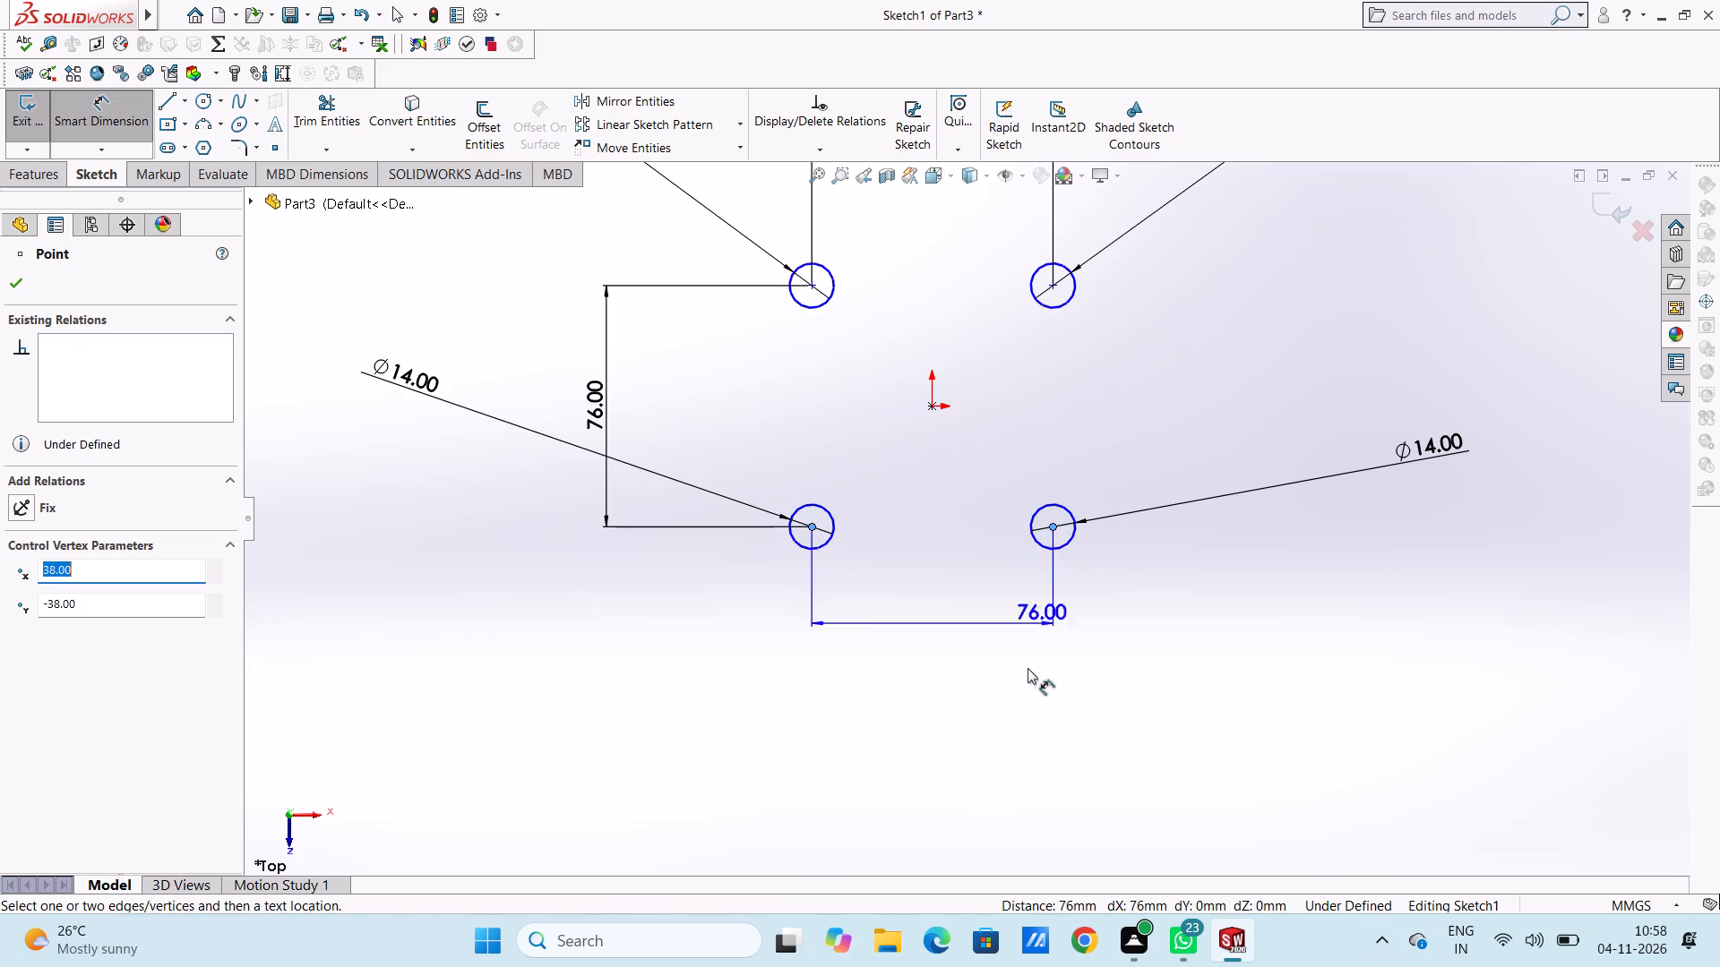
scroll(1026, 691, up, 3)
click(994, 733)
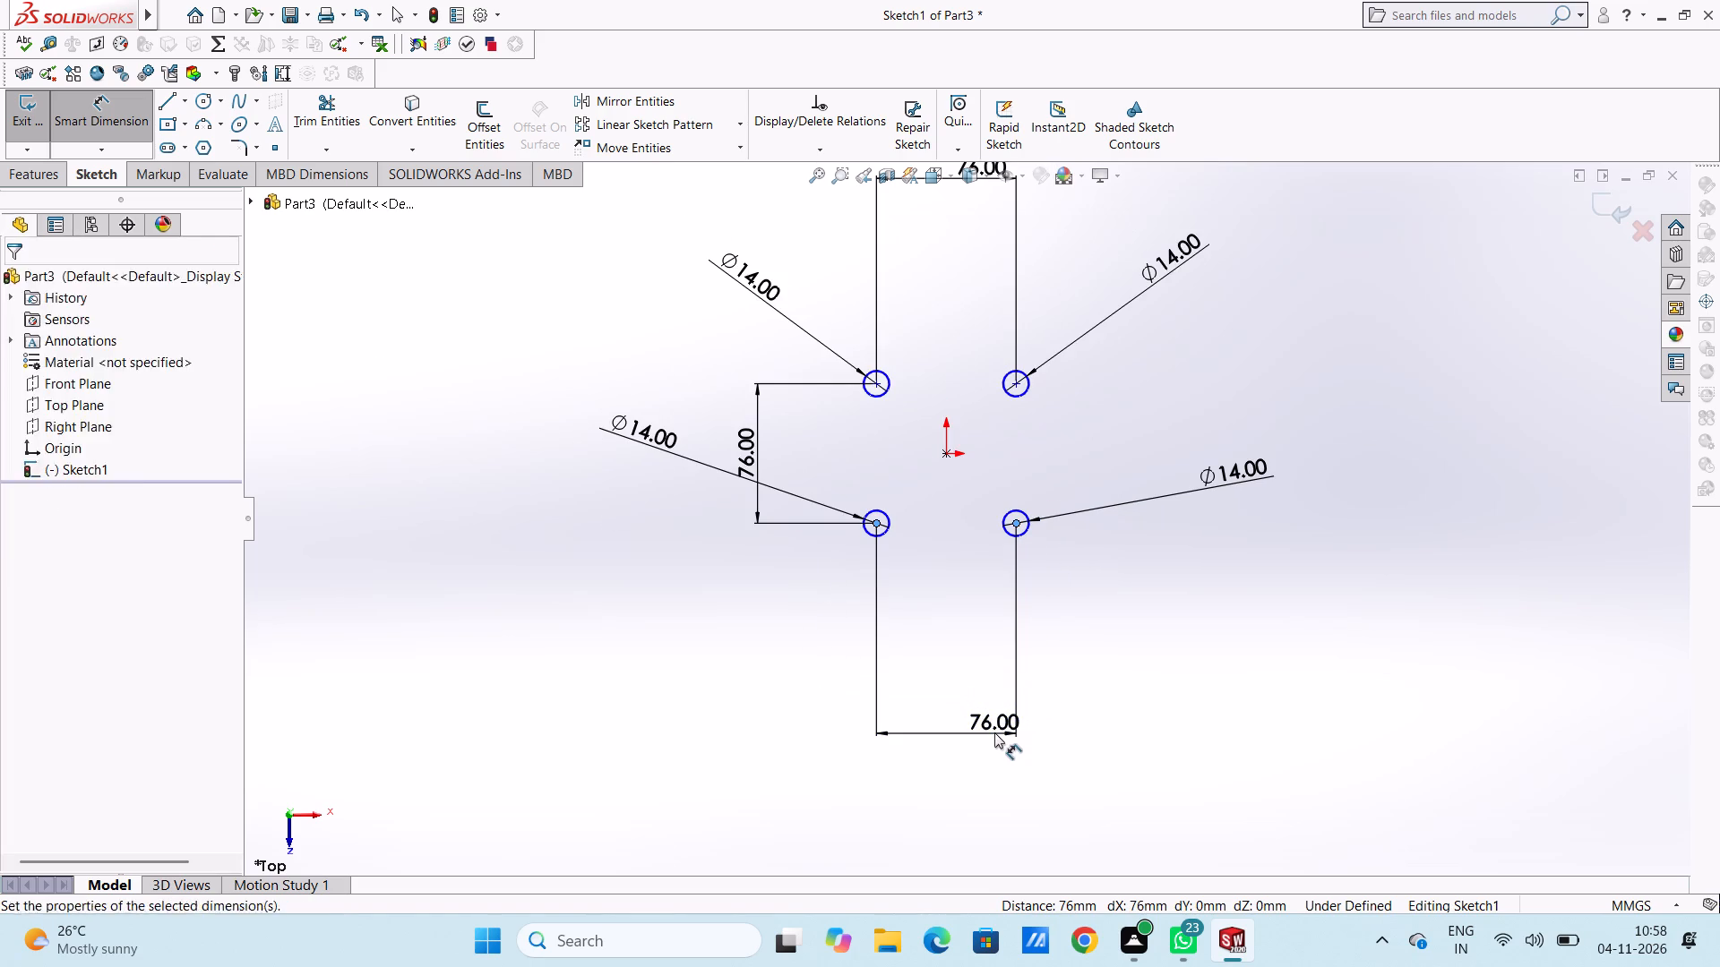
click(917, 710)
click(922, 649)
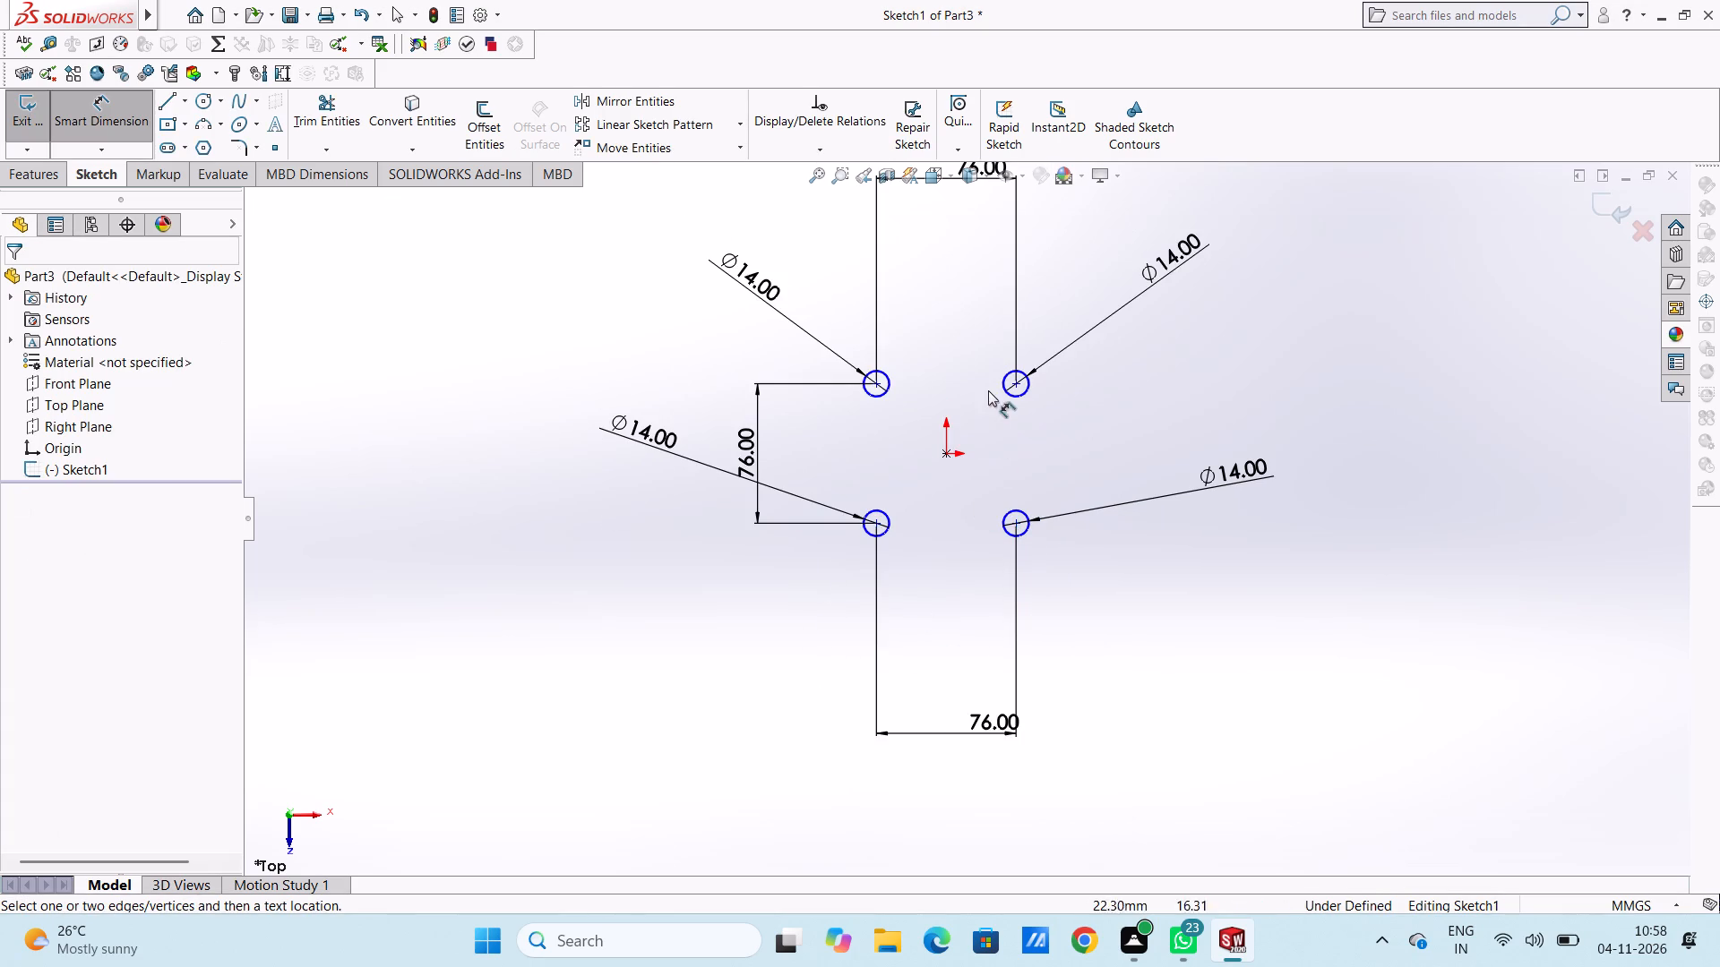
Add a 76 mm vertical dimension between the centres of the two right-hand circles, placed to their right.
scroll(988, 381, down, 3)
click(1029, 392)
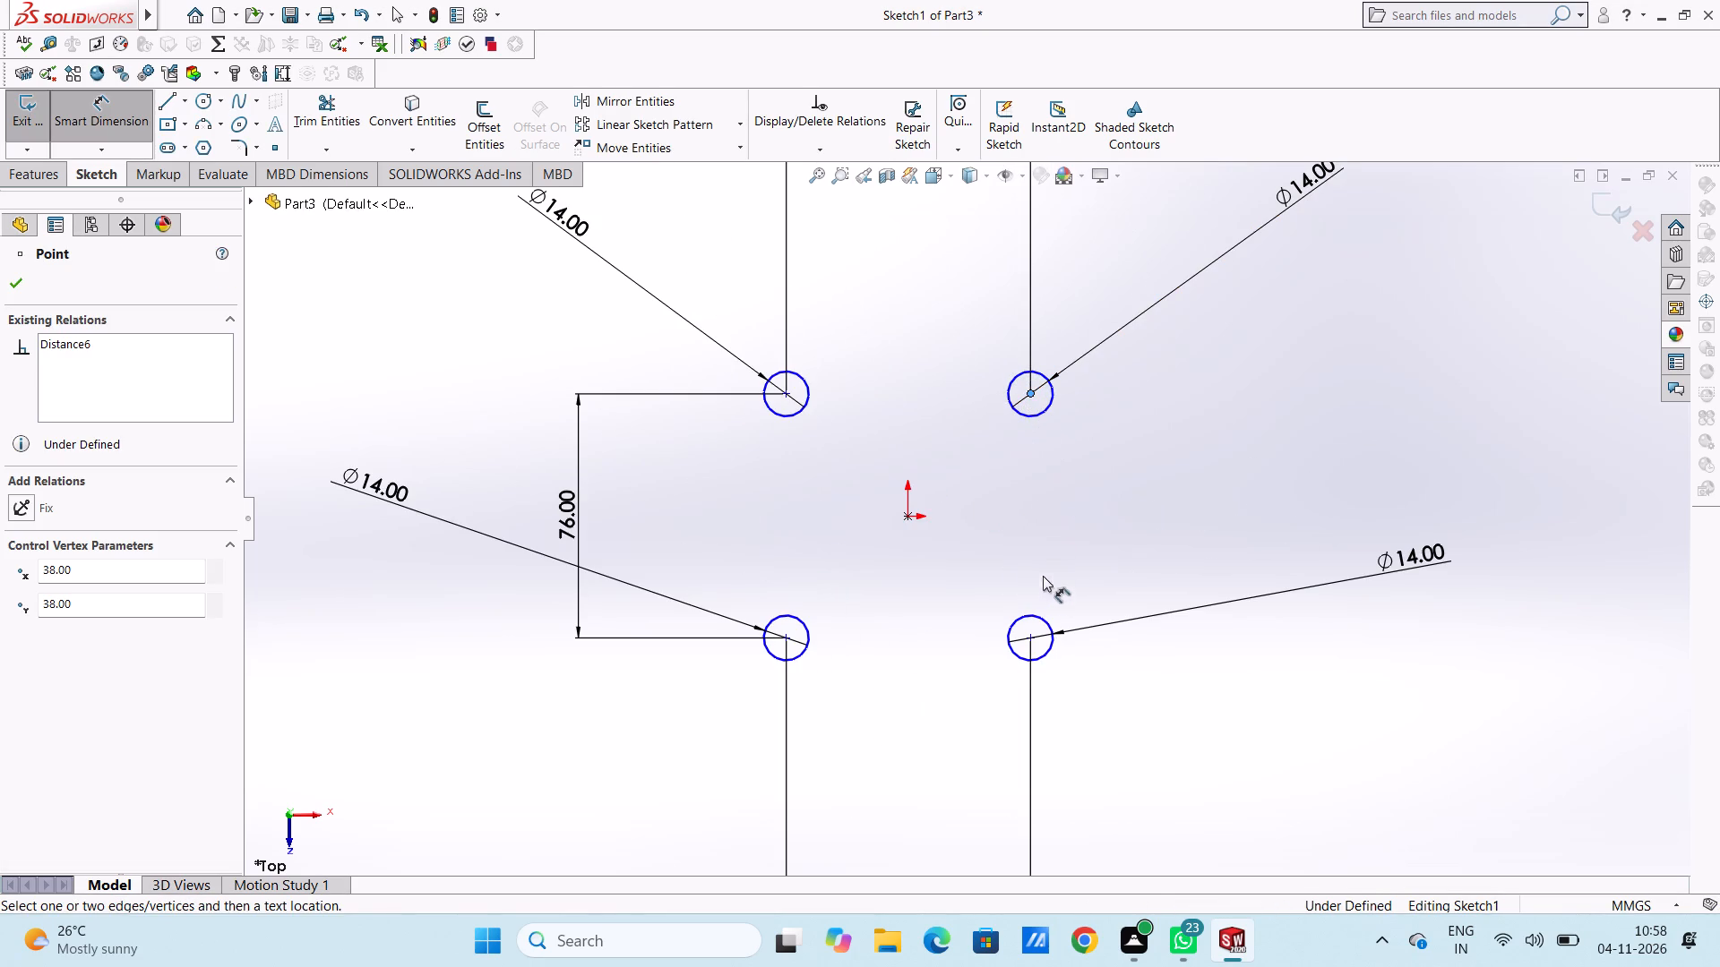
click(1032, 642)
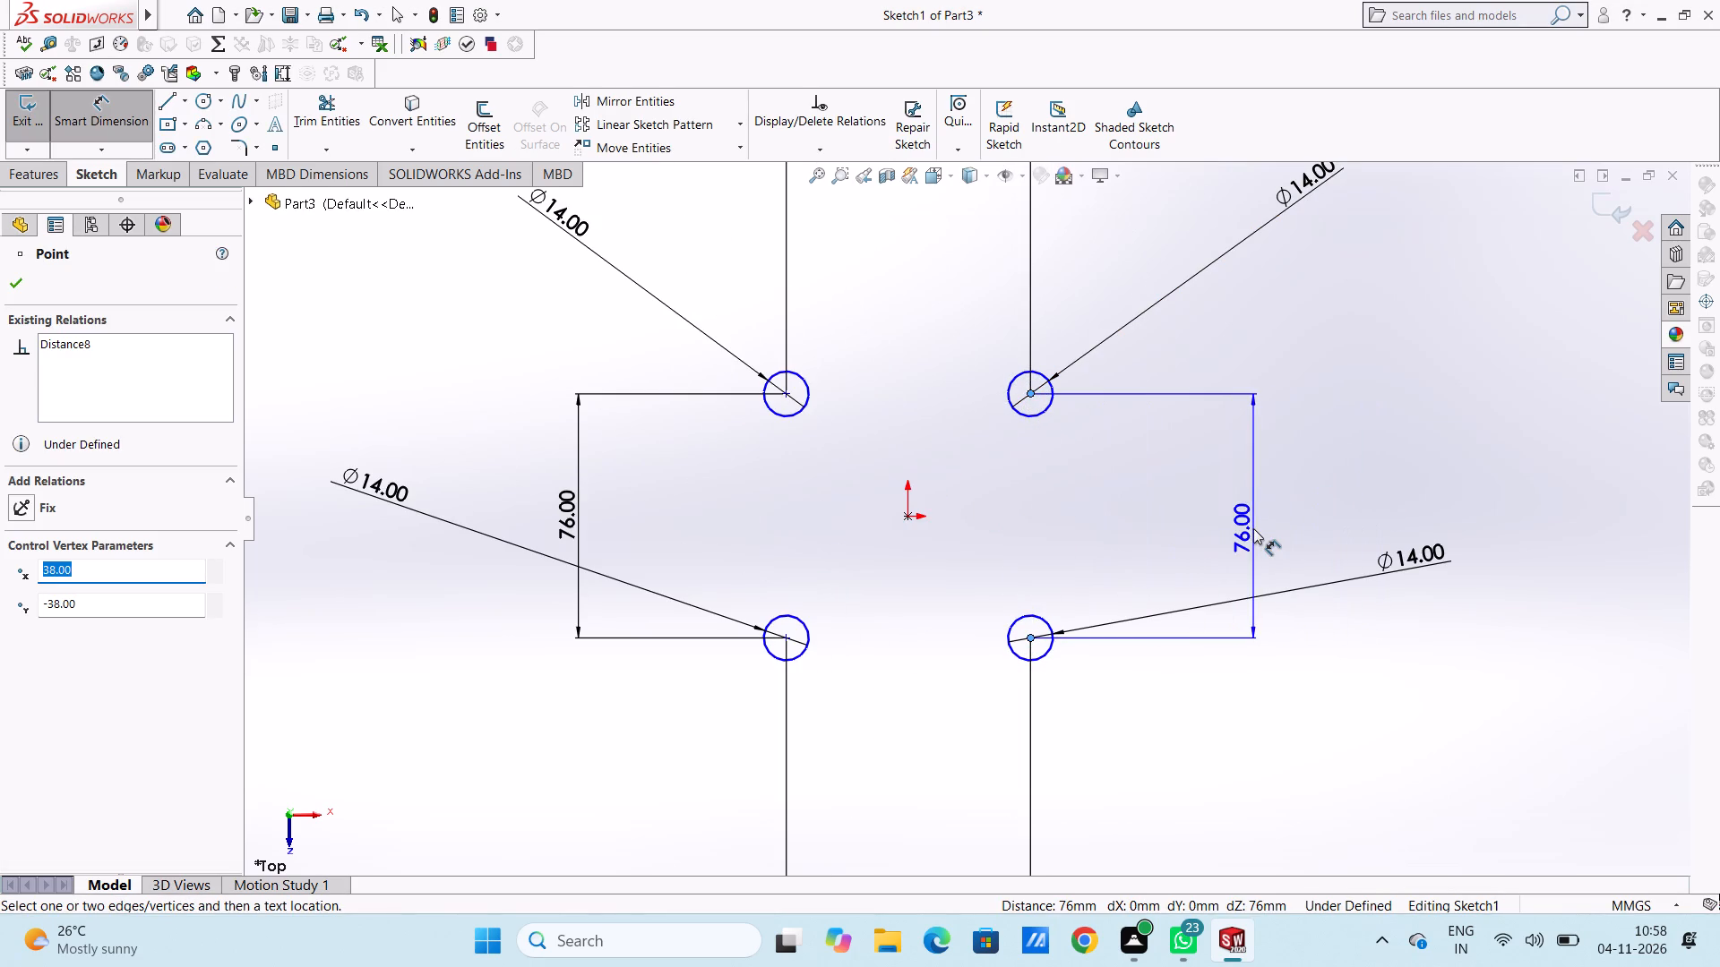
click(1320, 509)
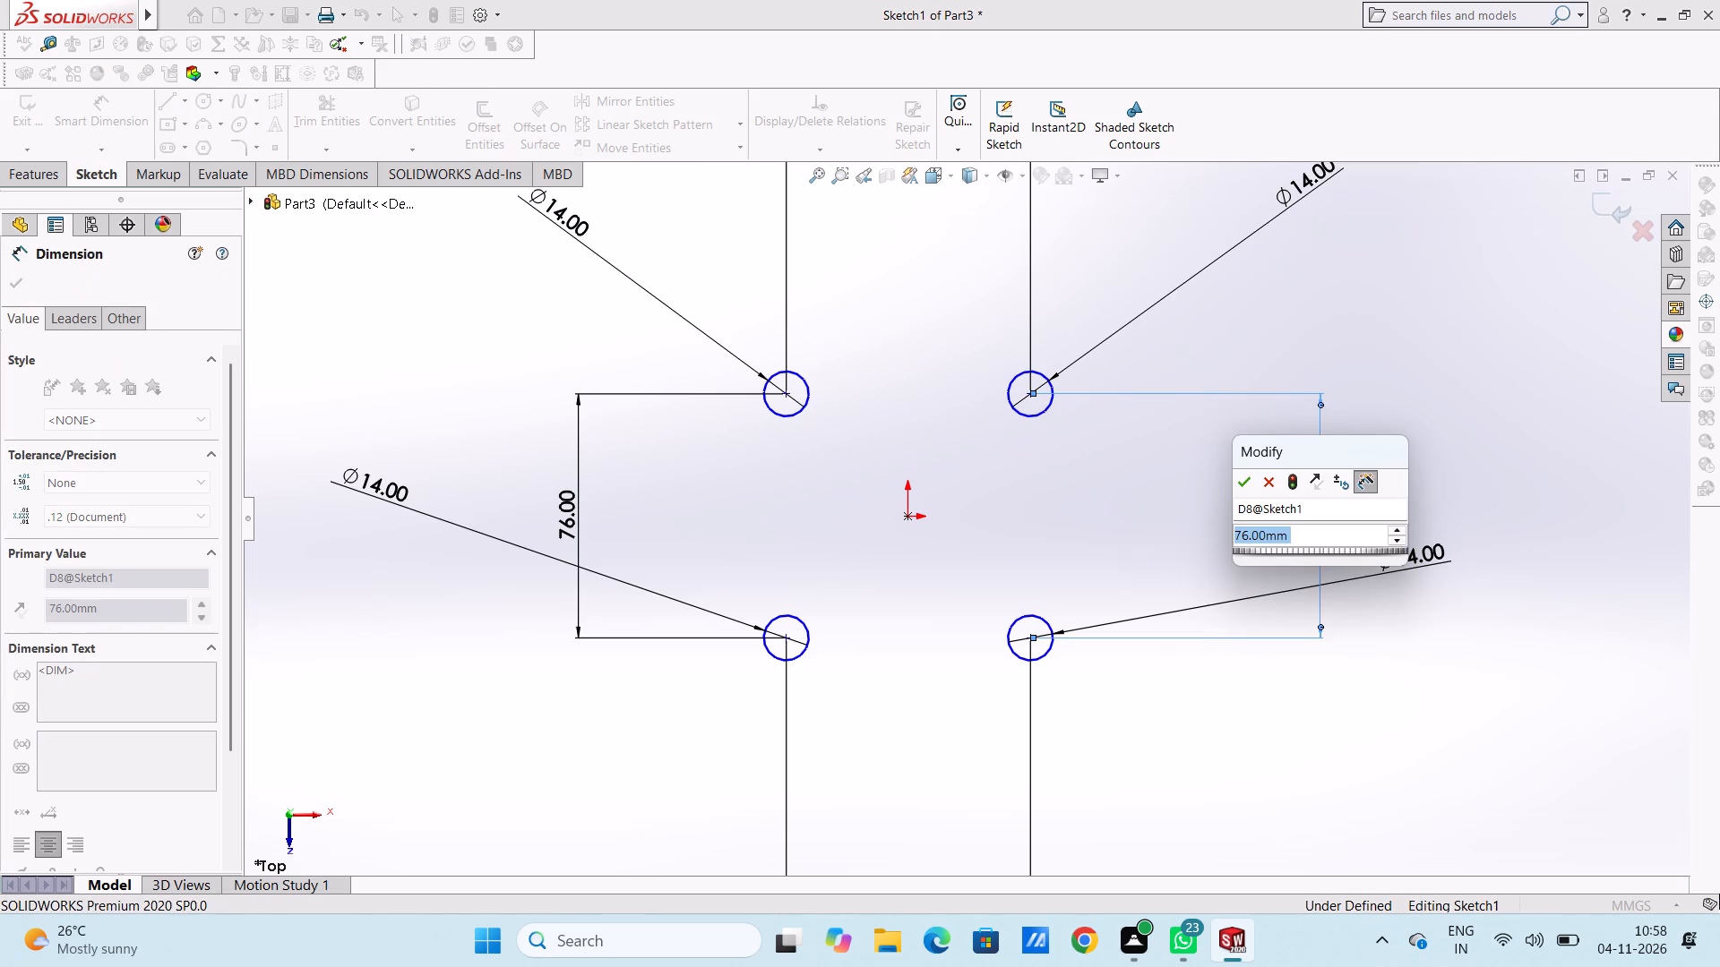
click(1242, 480)
click(1176, 510)
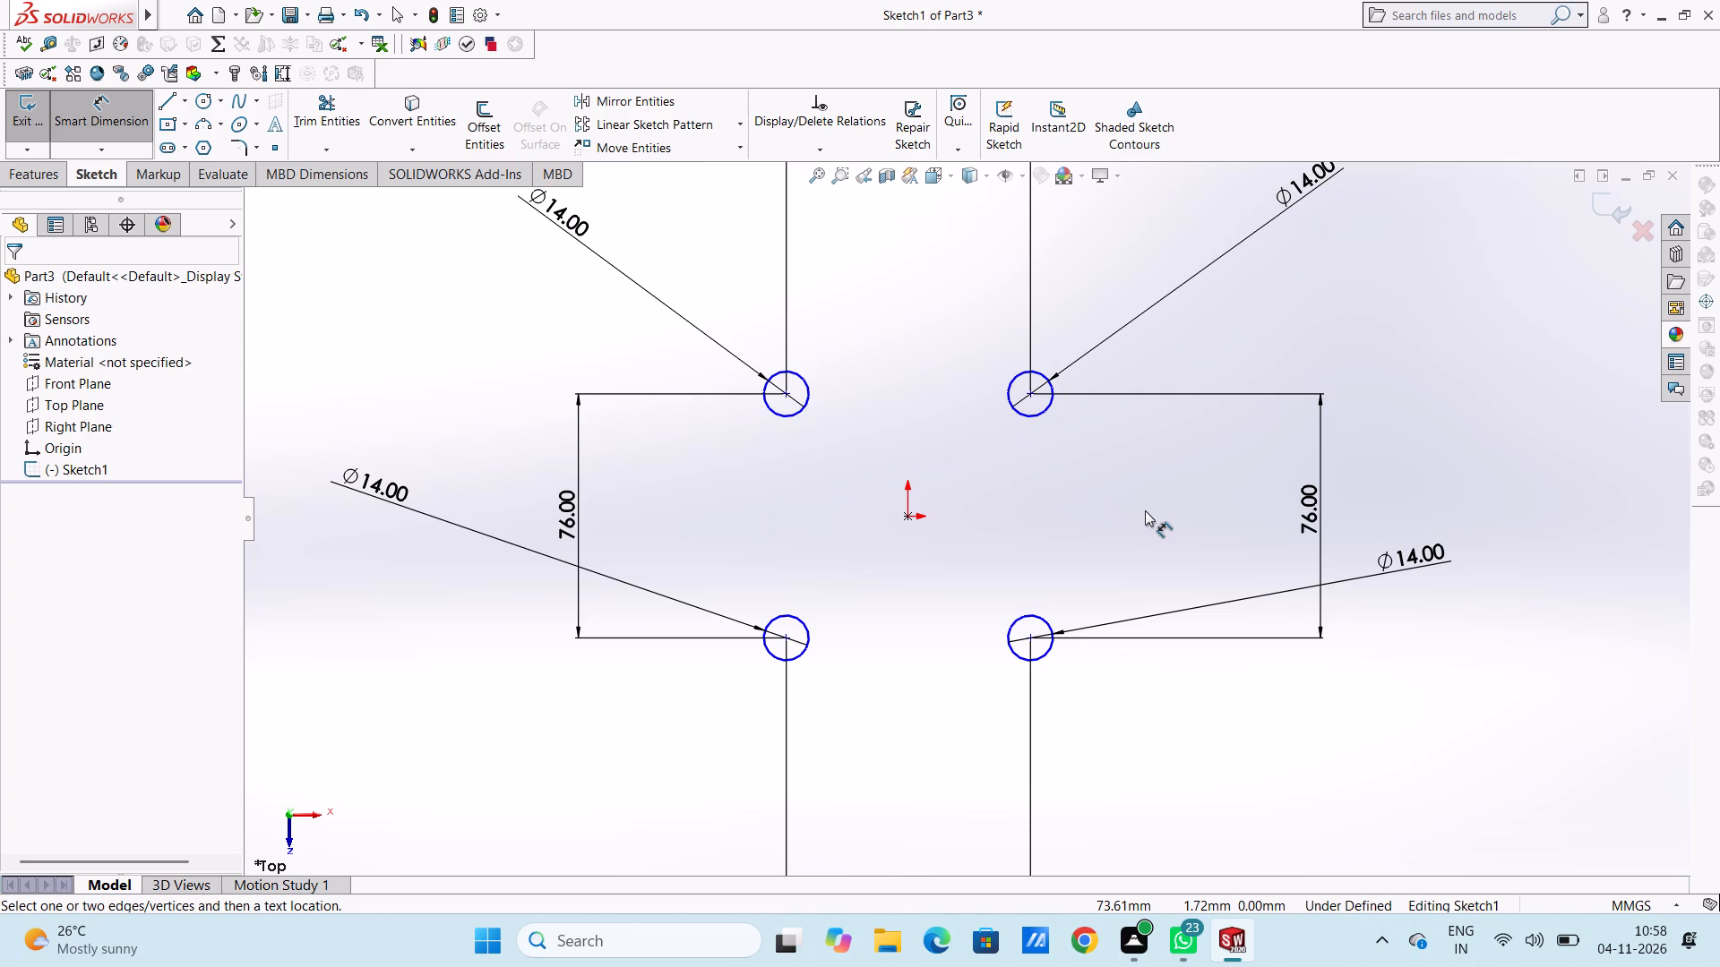
Move the lower-left circle's diameter dimension down and away from the 76 mm vertical dimension.
scroll(916, 560, up, 3)
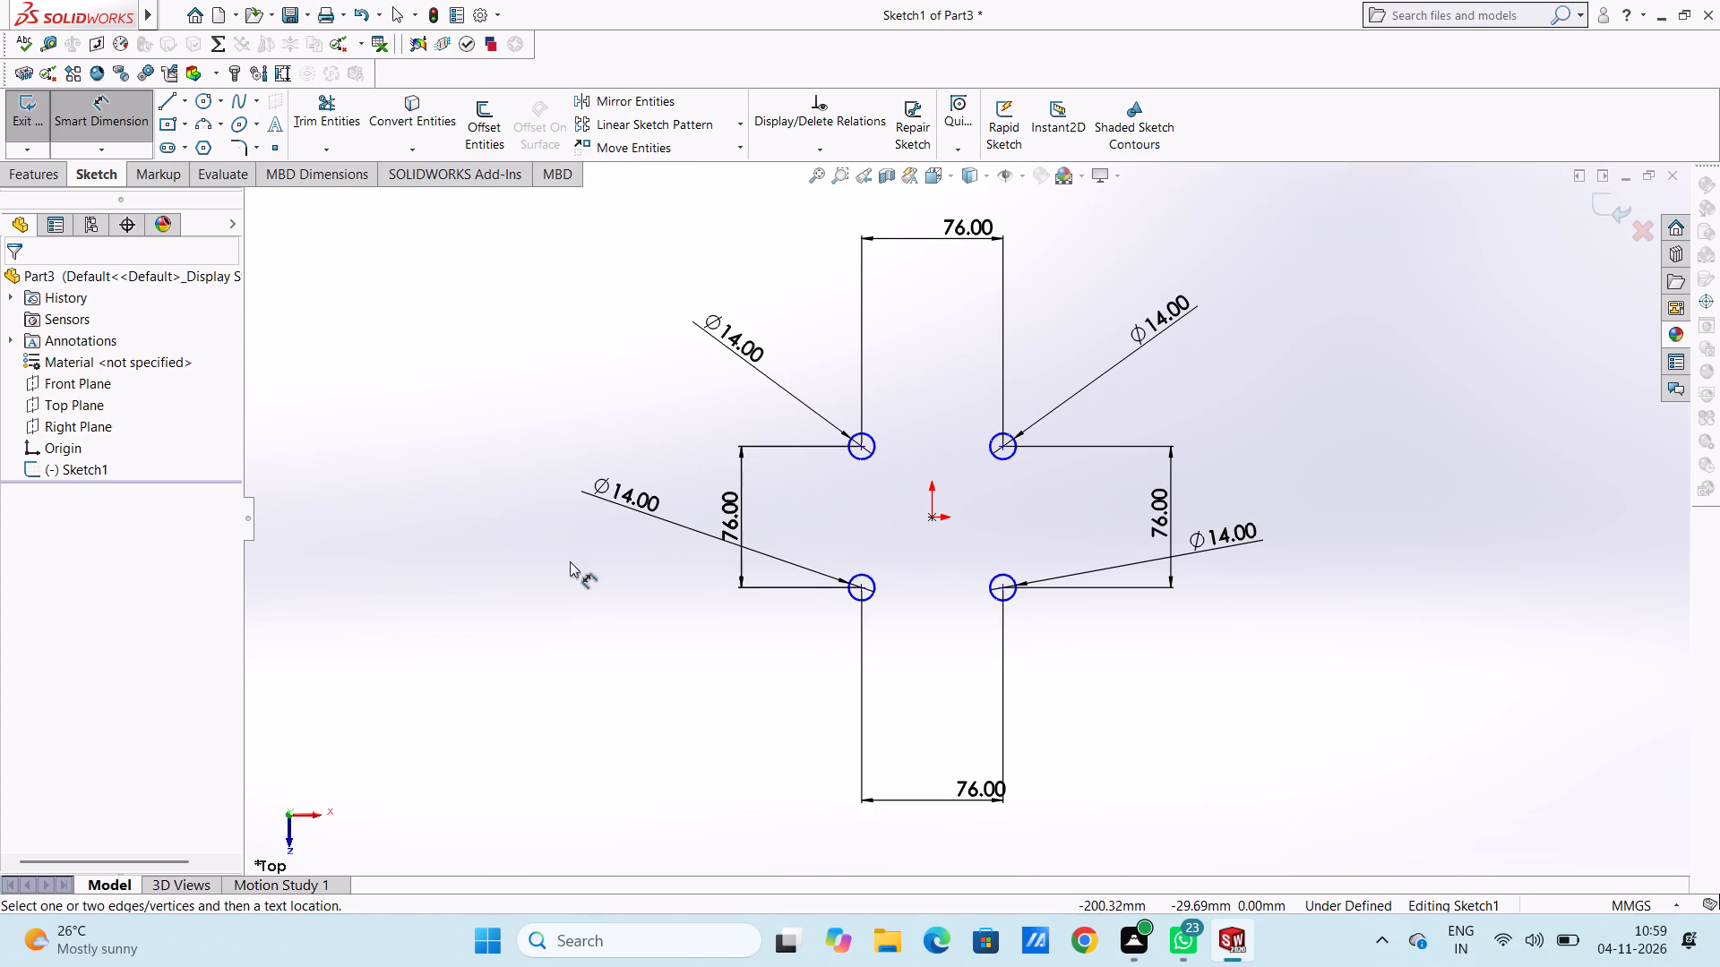
drag(621, 483, 561, 762)
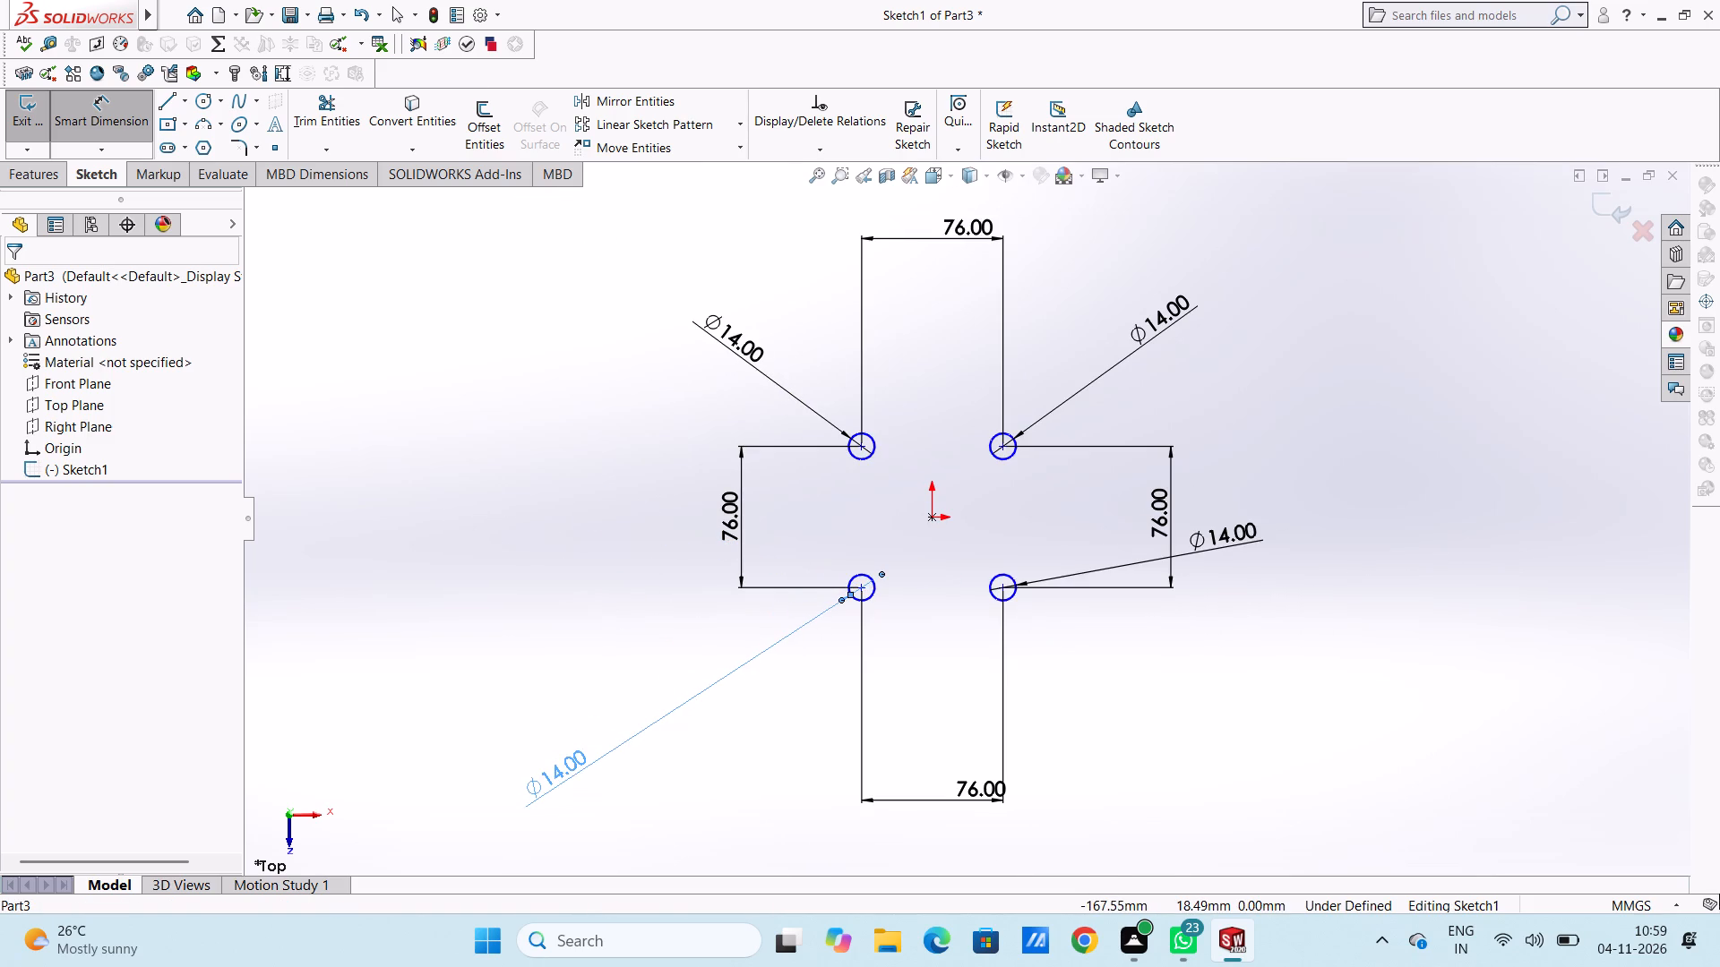
click(555, 526)
Add a 38 mm horizontal dimension between the upper-left circle's centre and the origin.
scroll(983, 499, down, 2)
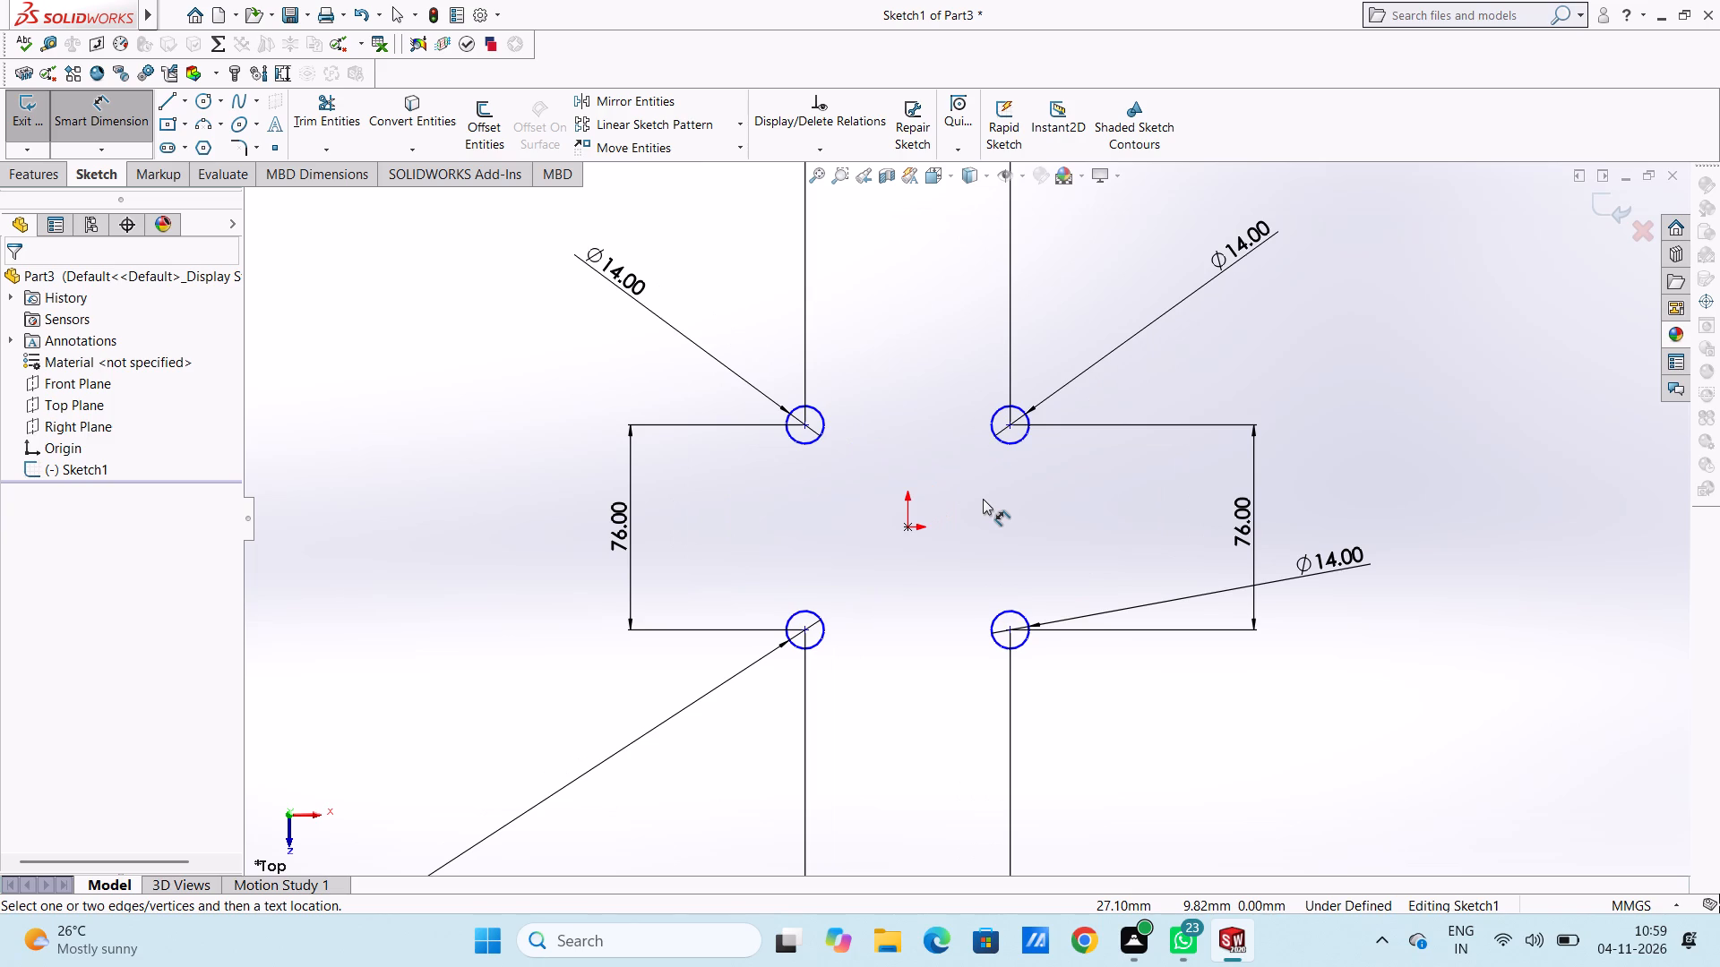
scroll(983, 424, up, 2)
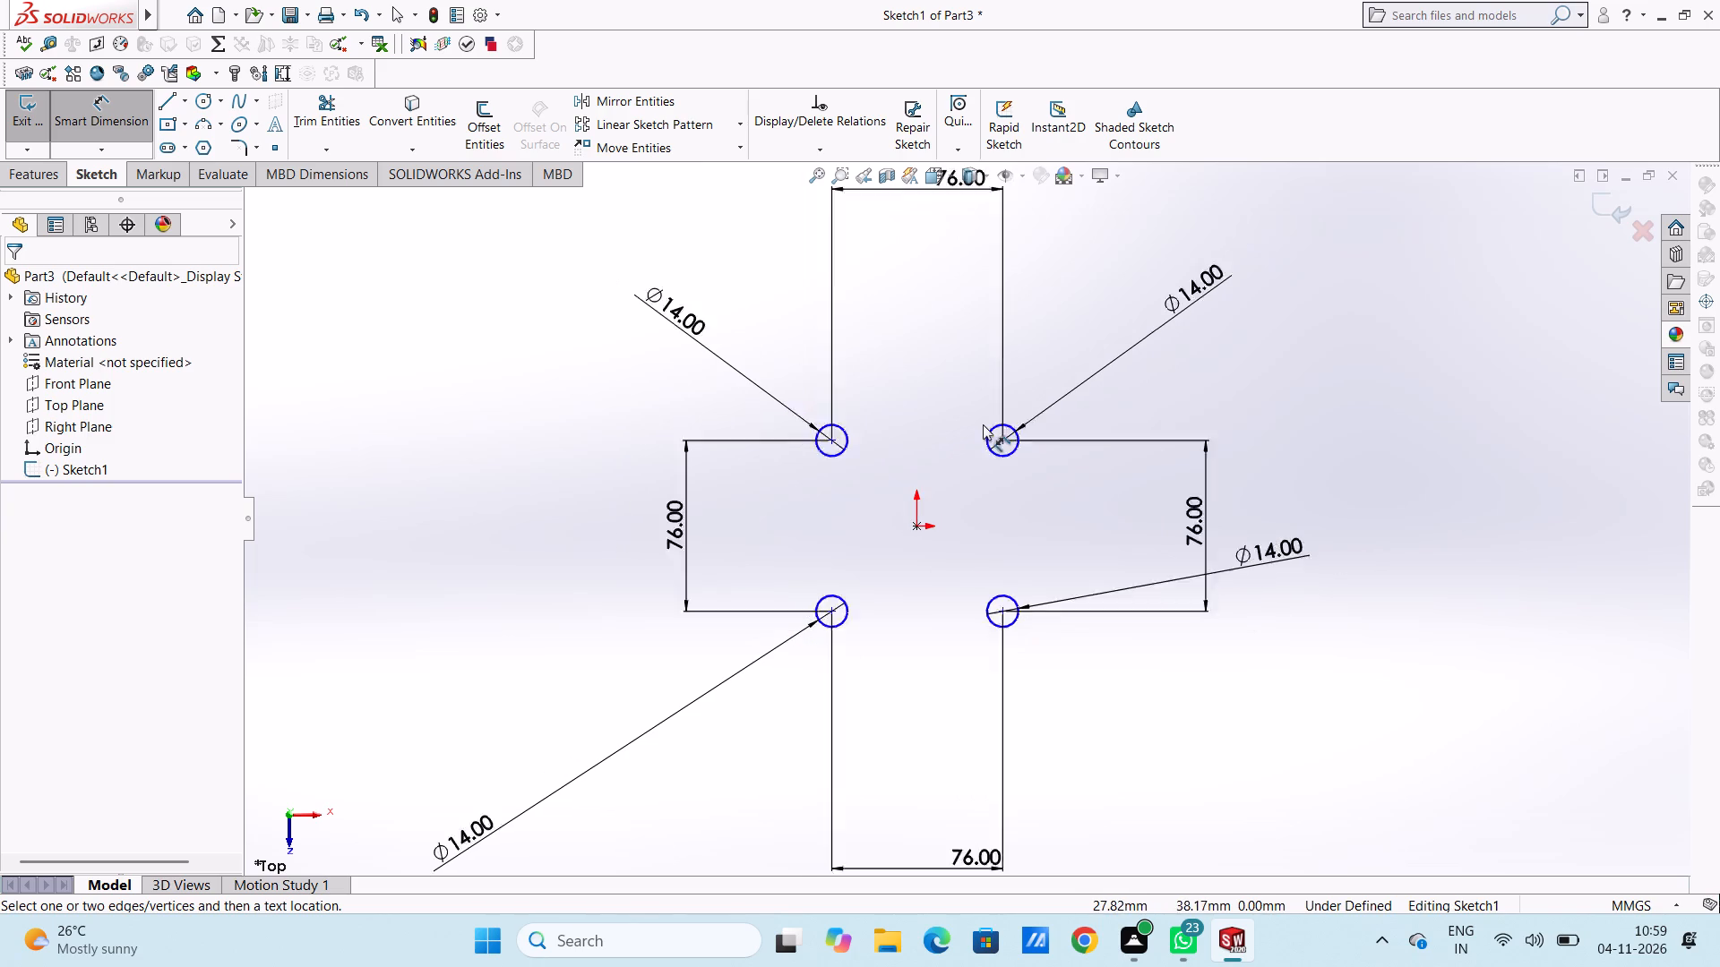
scroll(1013, 421, down, 2)
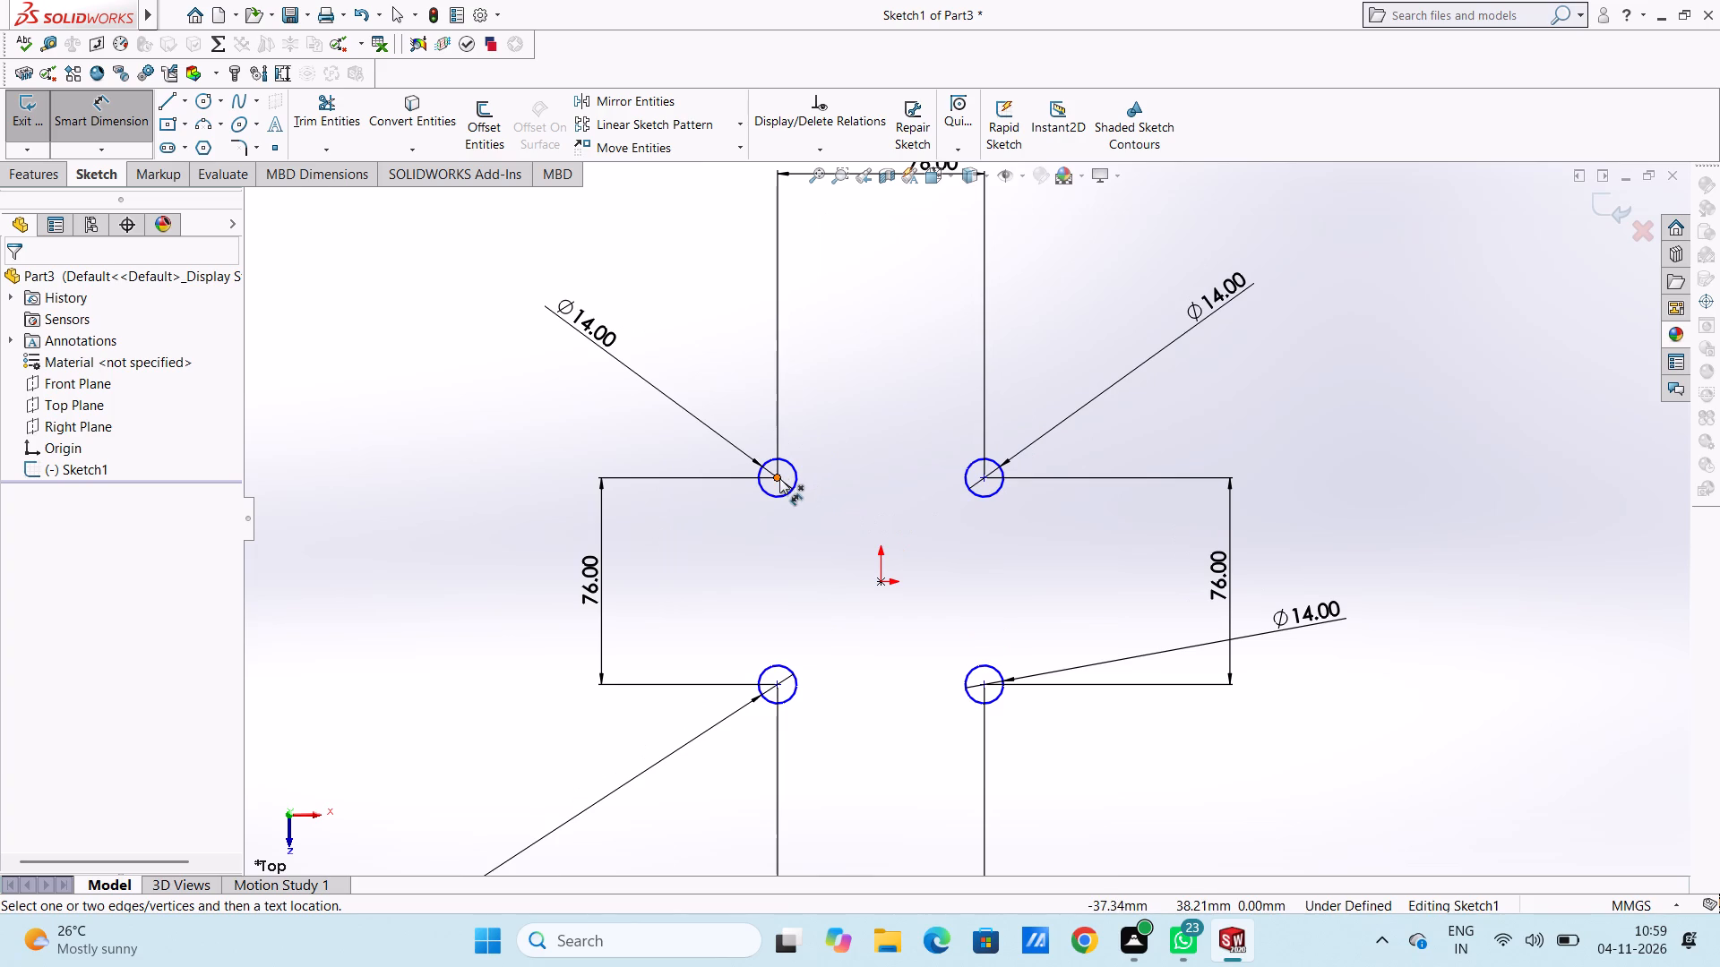
click(779, 478)
click(882, 579)
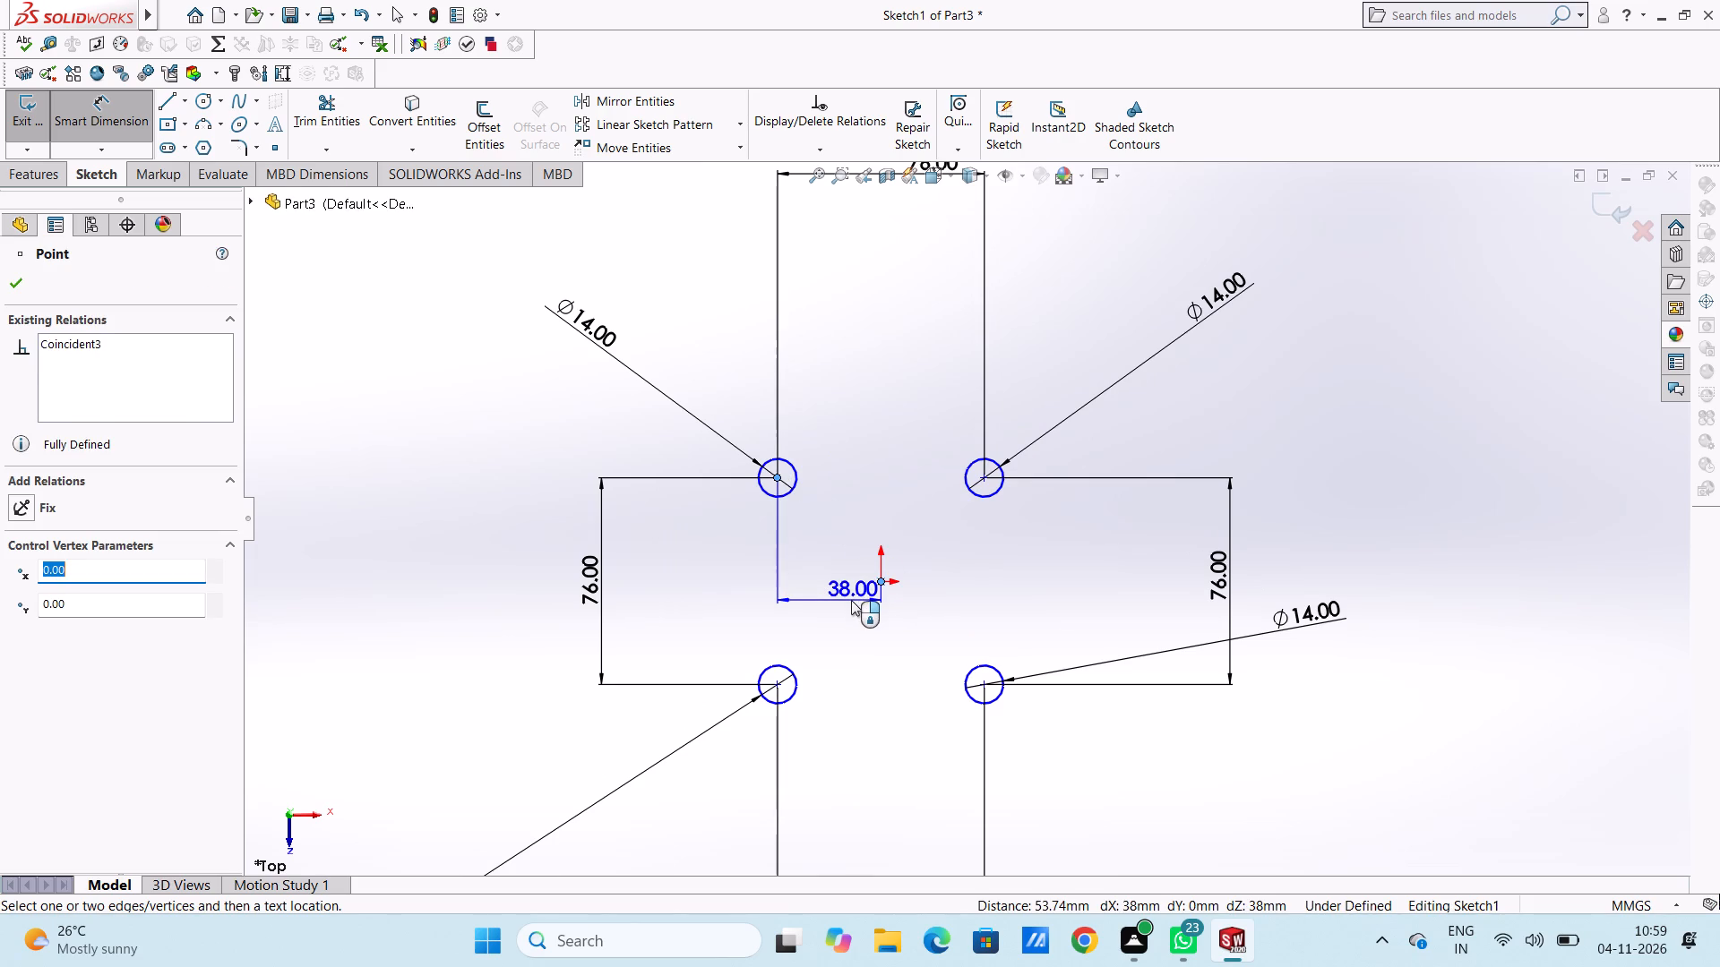
click(851, 600)
click(770, 579)
click(897, 501)
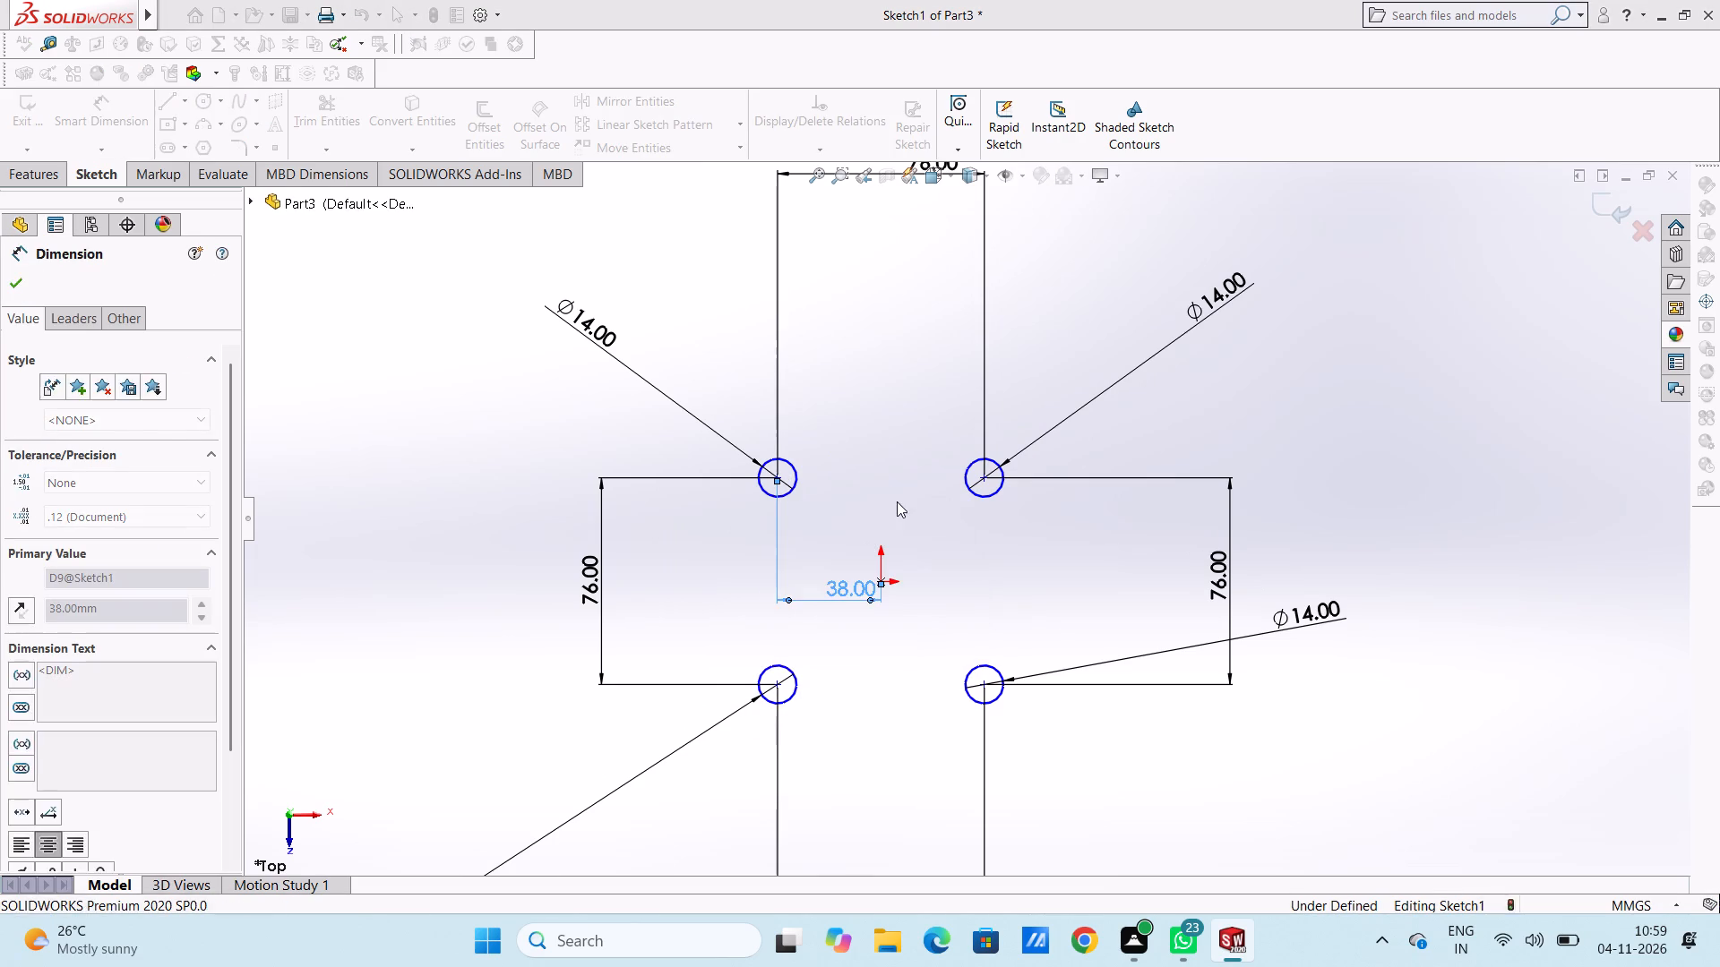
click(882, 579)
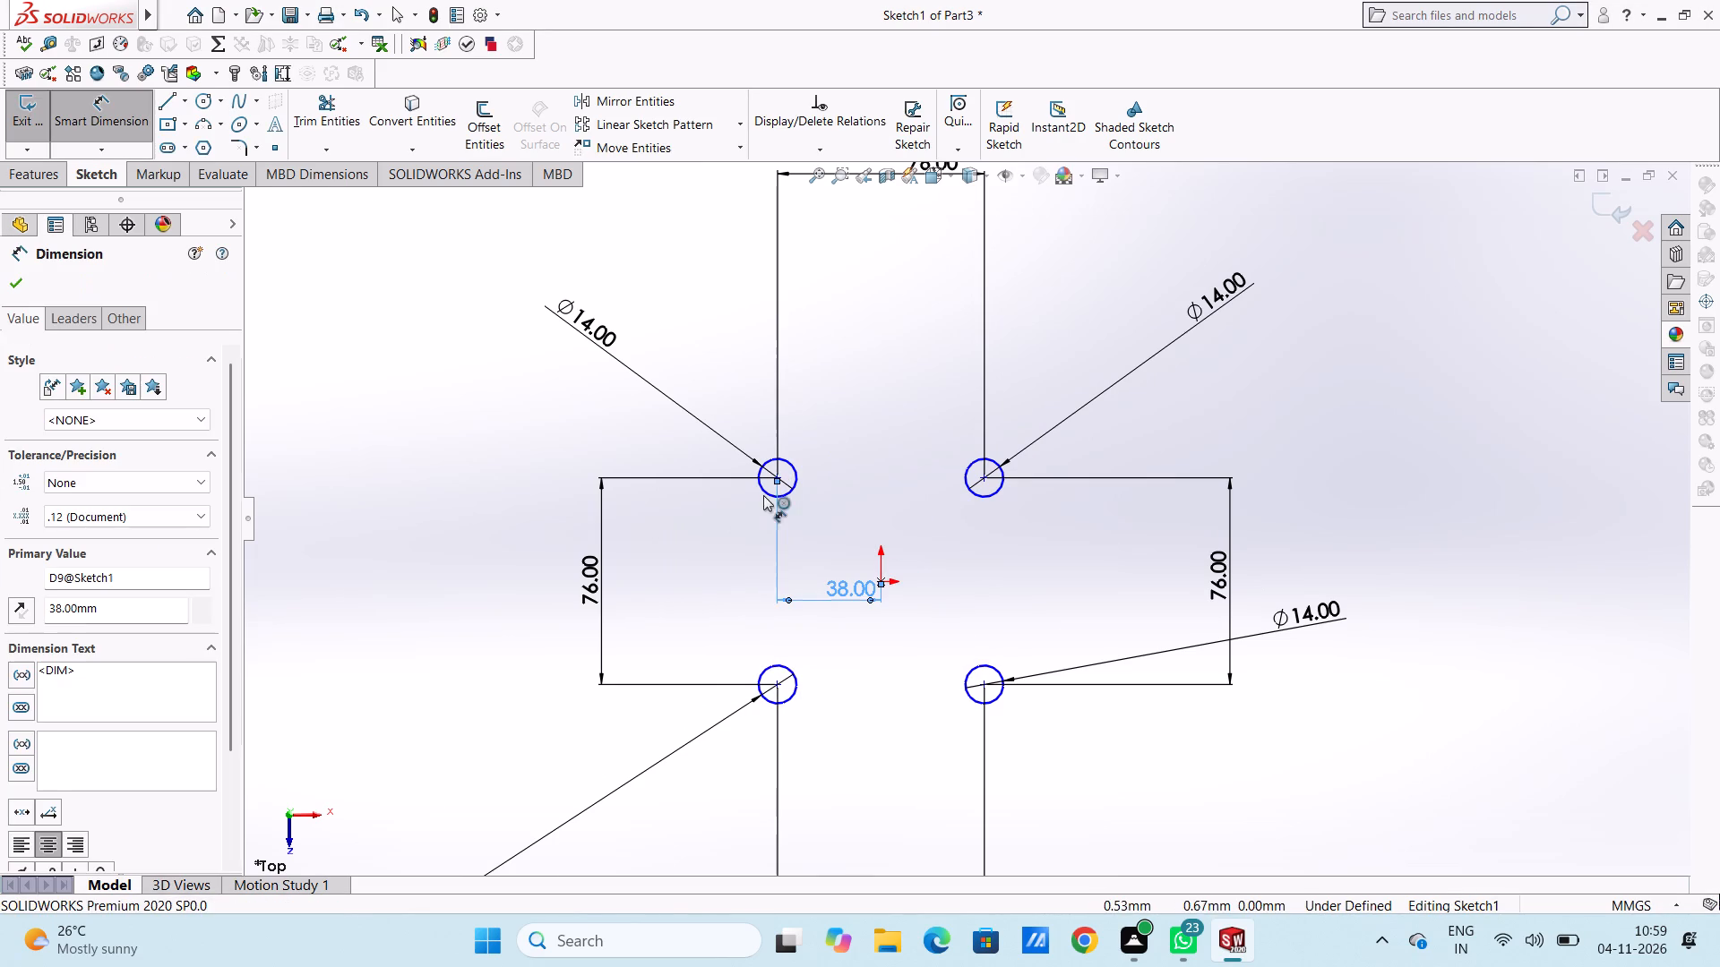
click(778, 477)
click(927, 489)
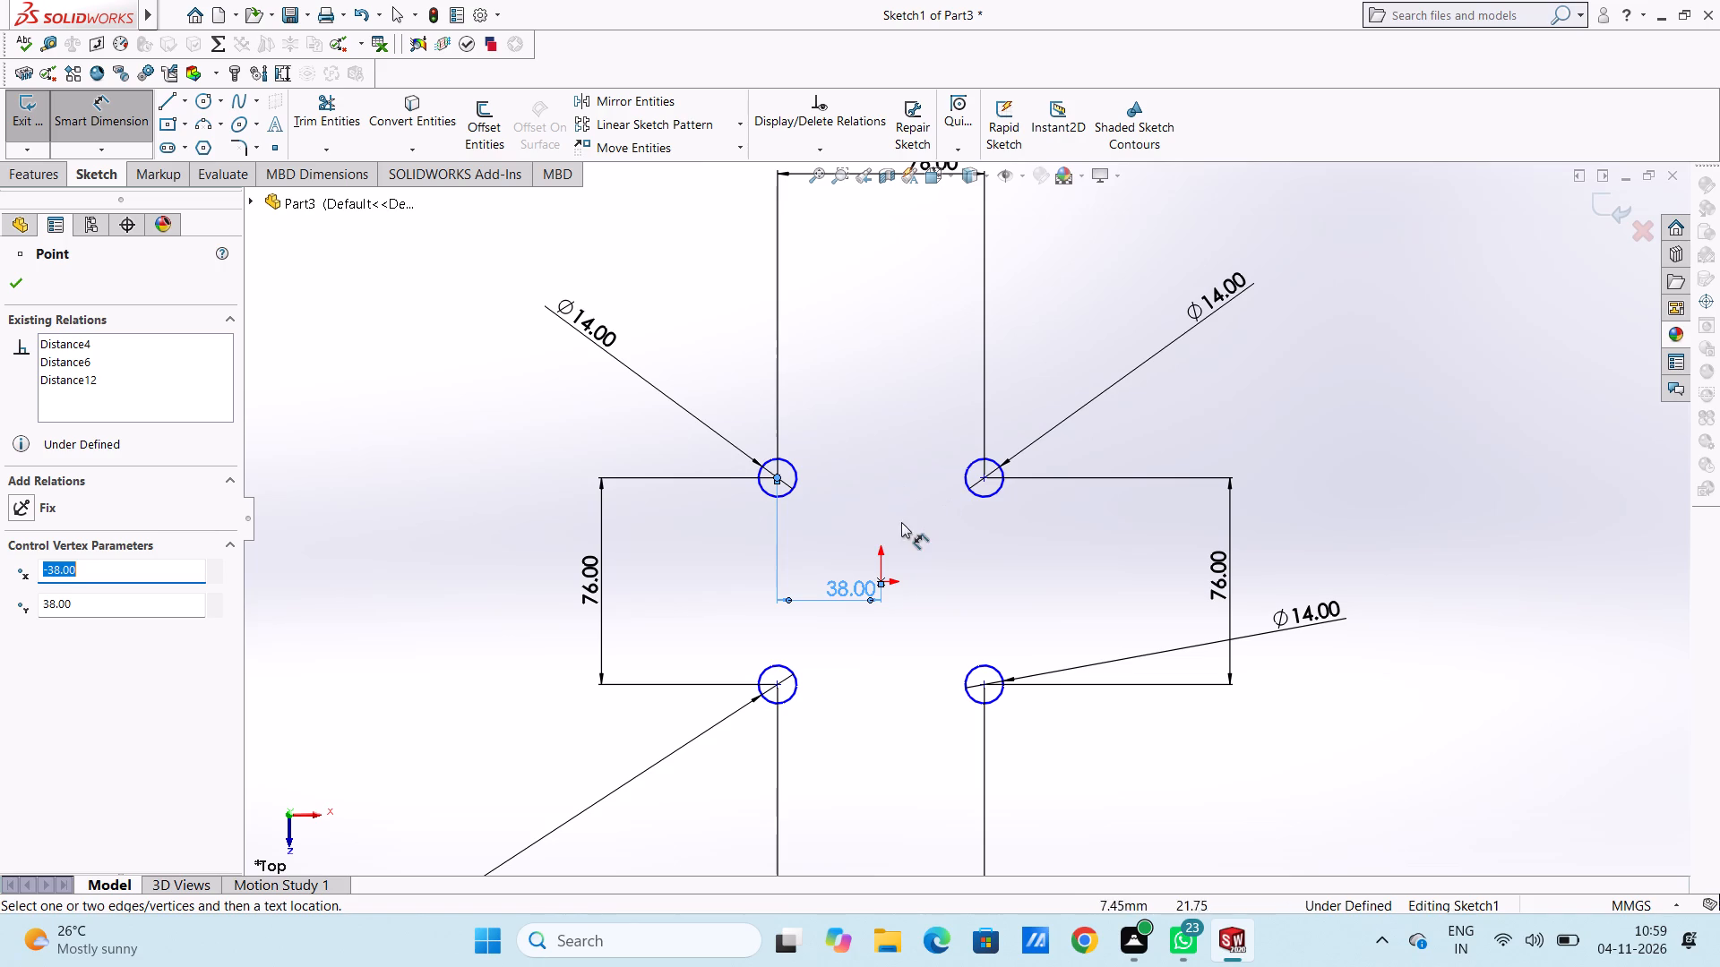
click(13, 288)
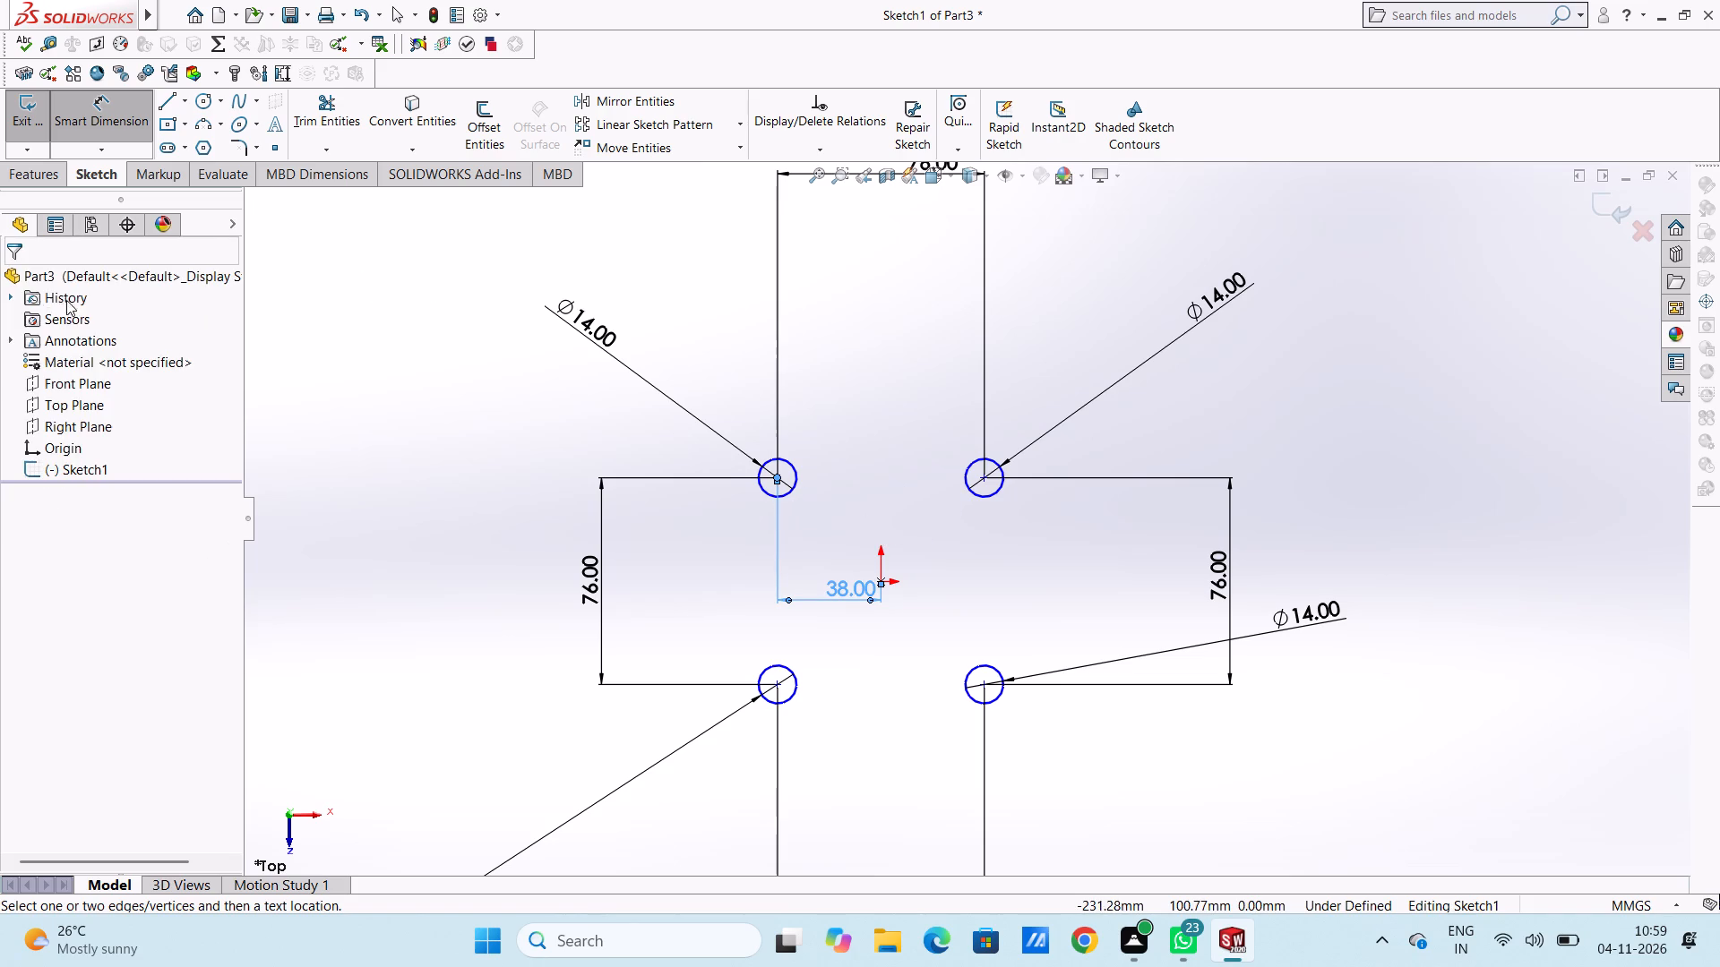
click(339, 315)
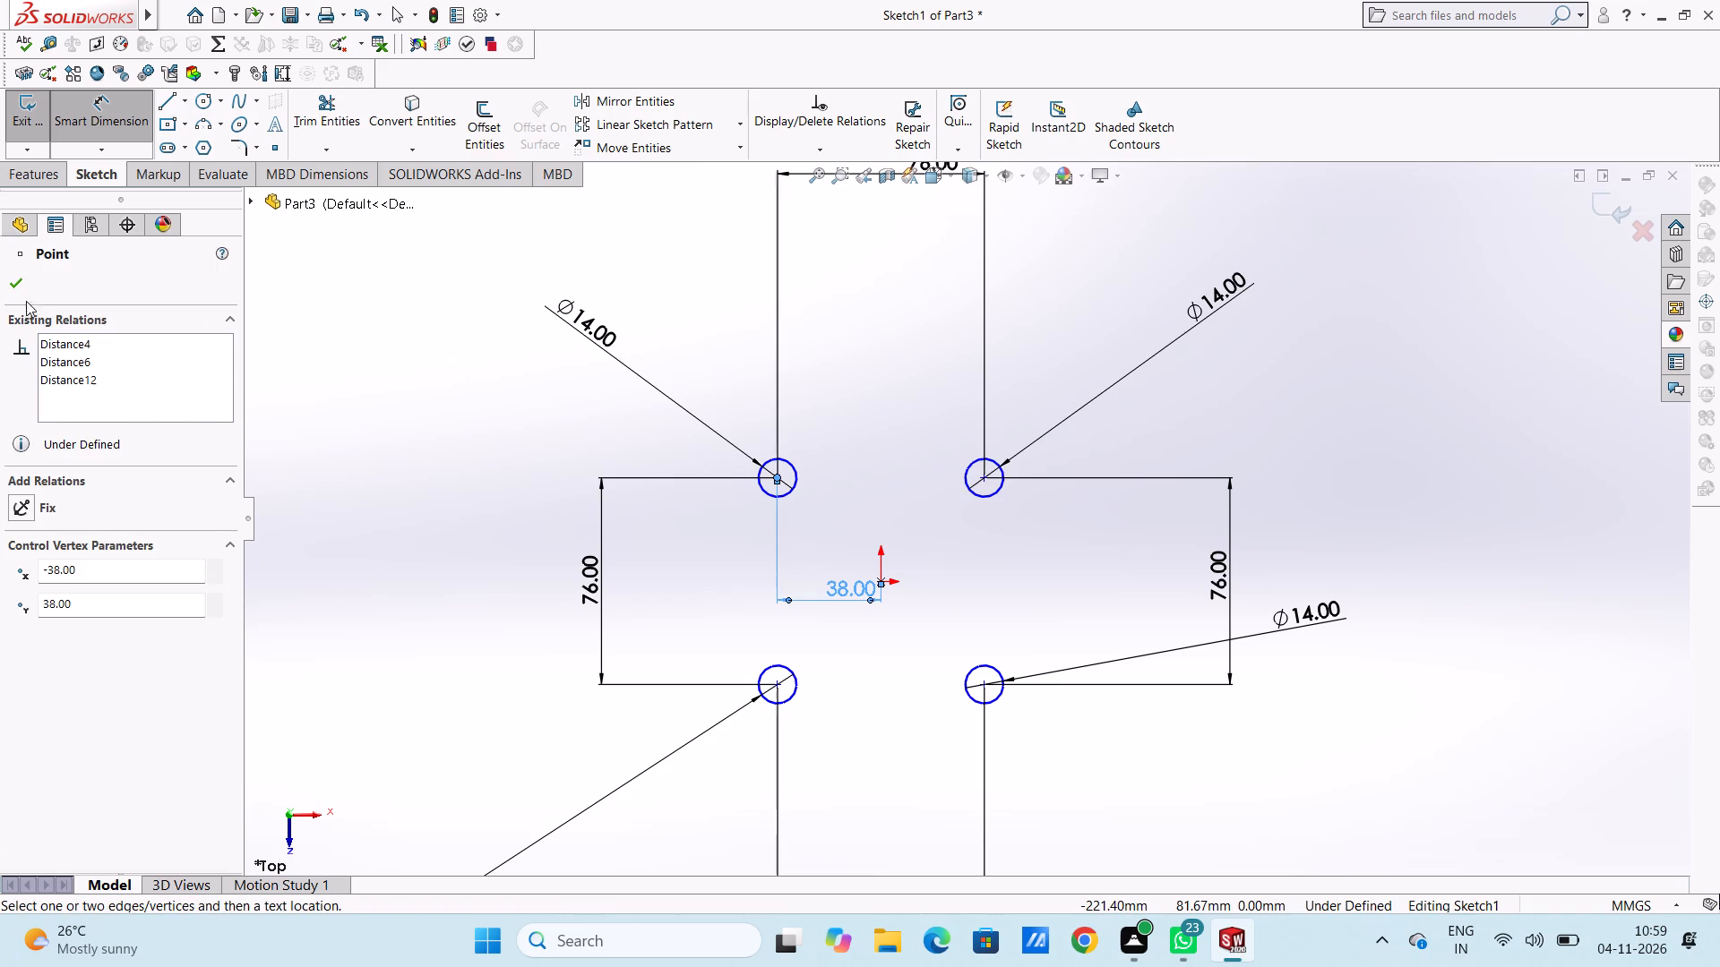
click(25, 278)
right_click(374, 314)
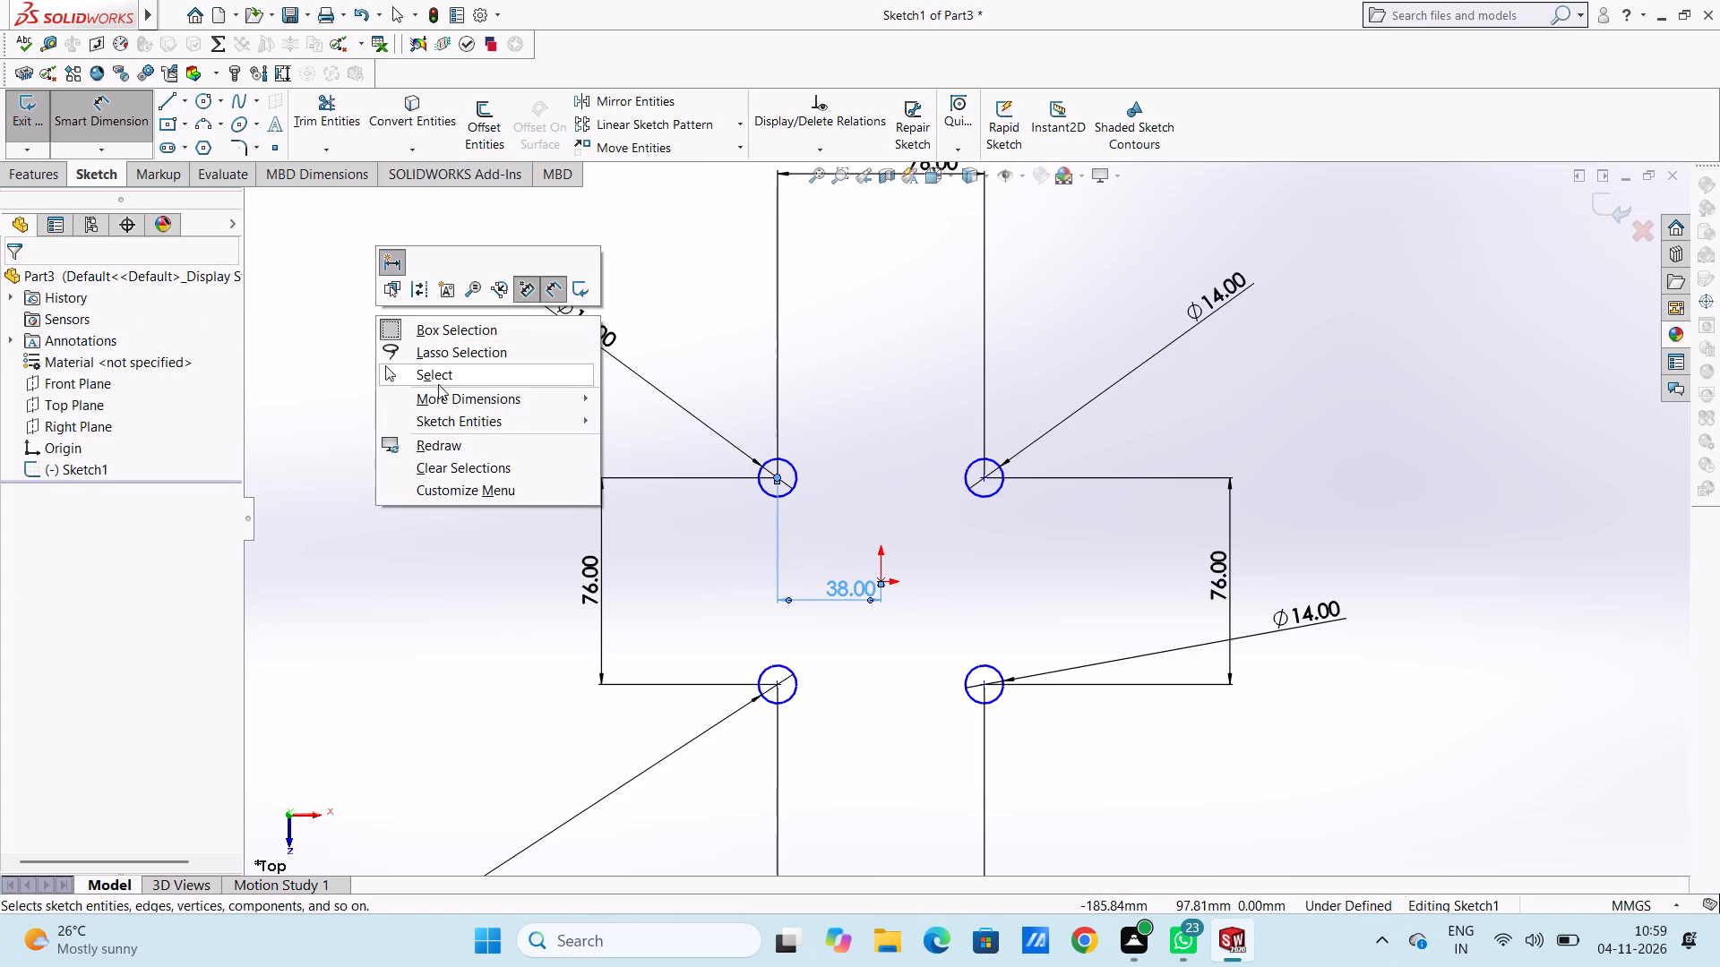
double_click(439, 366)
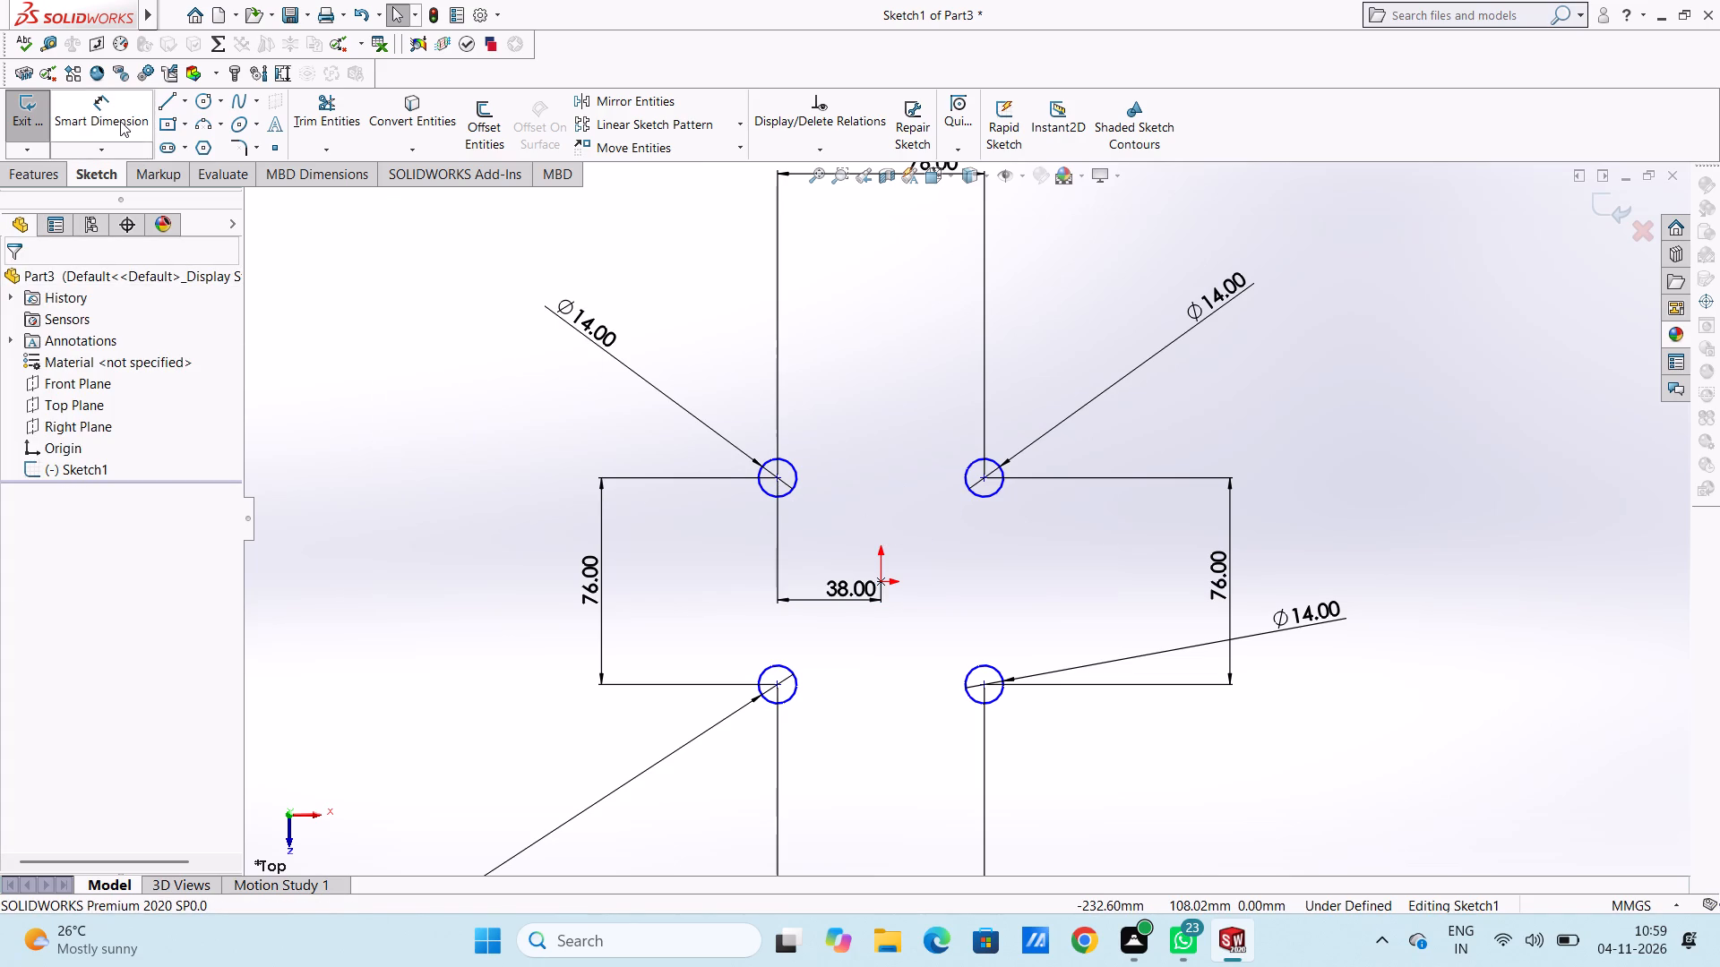
Add a 38 mm vertical dimension between the upper-left circle's centre and the origin, placed left of the 76 mm vertical dimension.
click(120, 121)
click(780, 474)
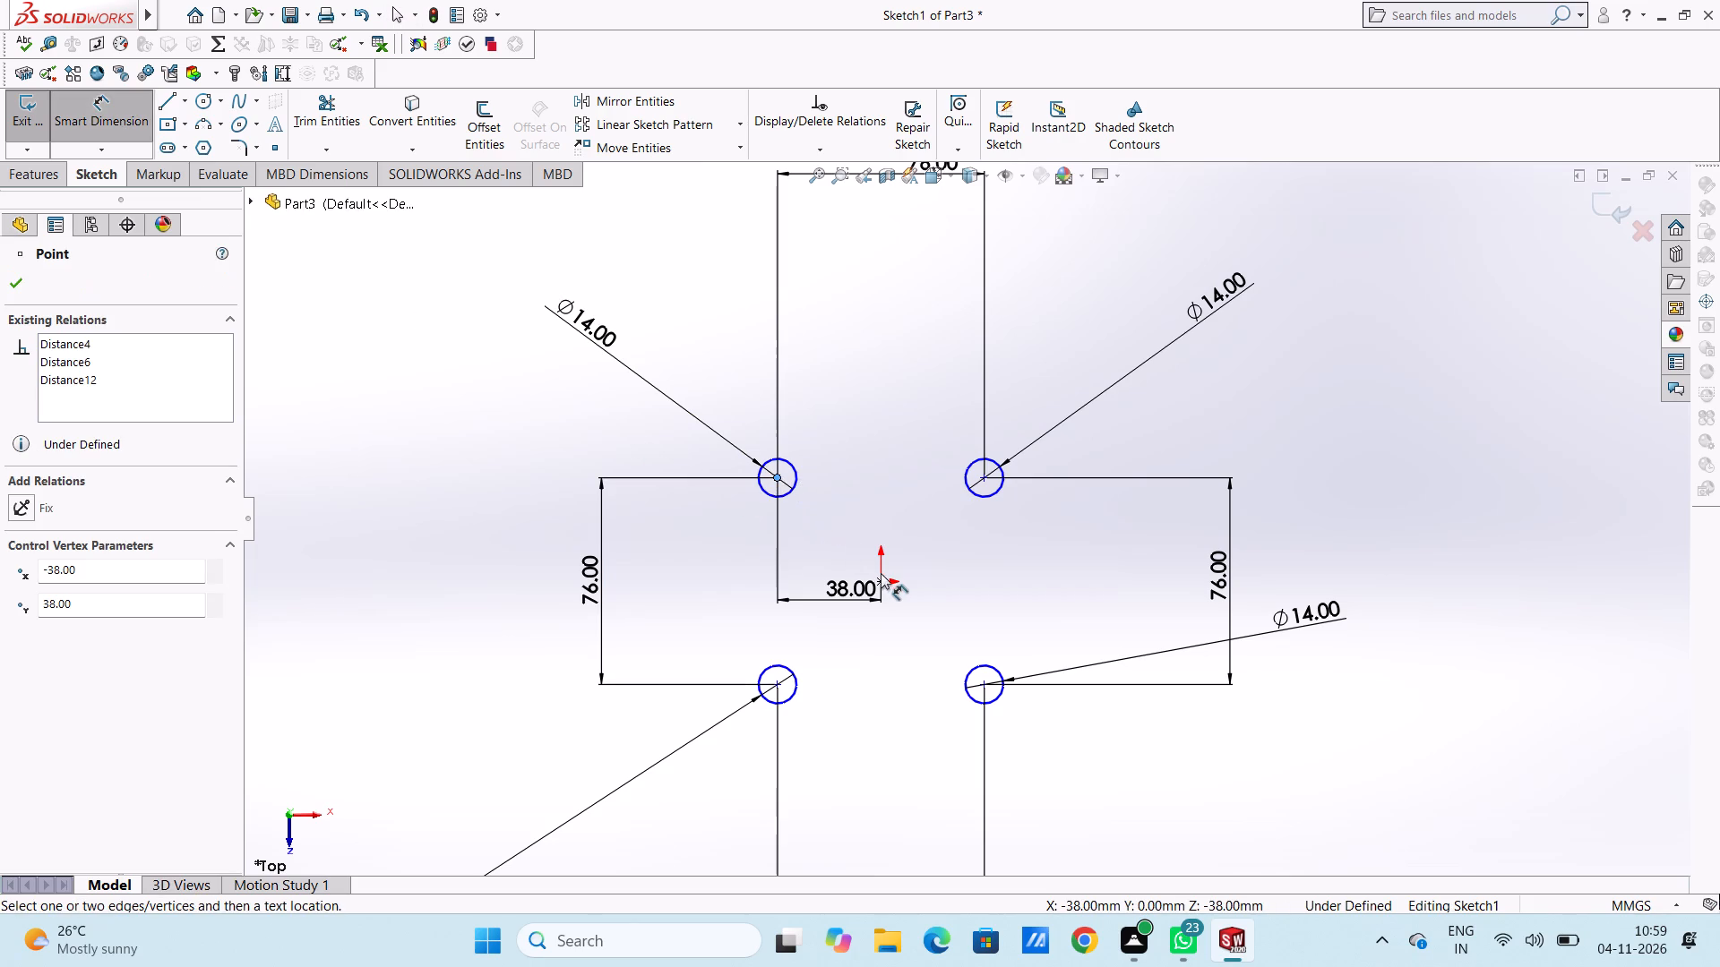
click(885, 580)
click(489, 517)
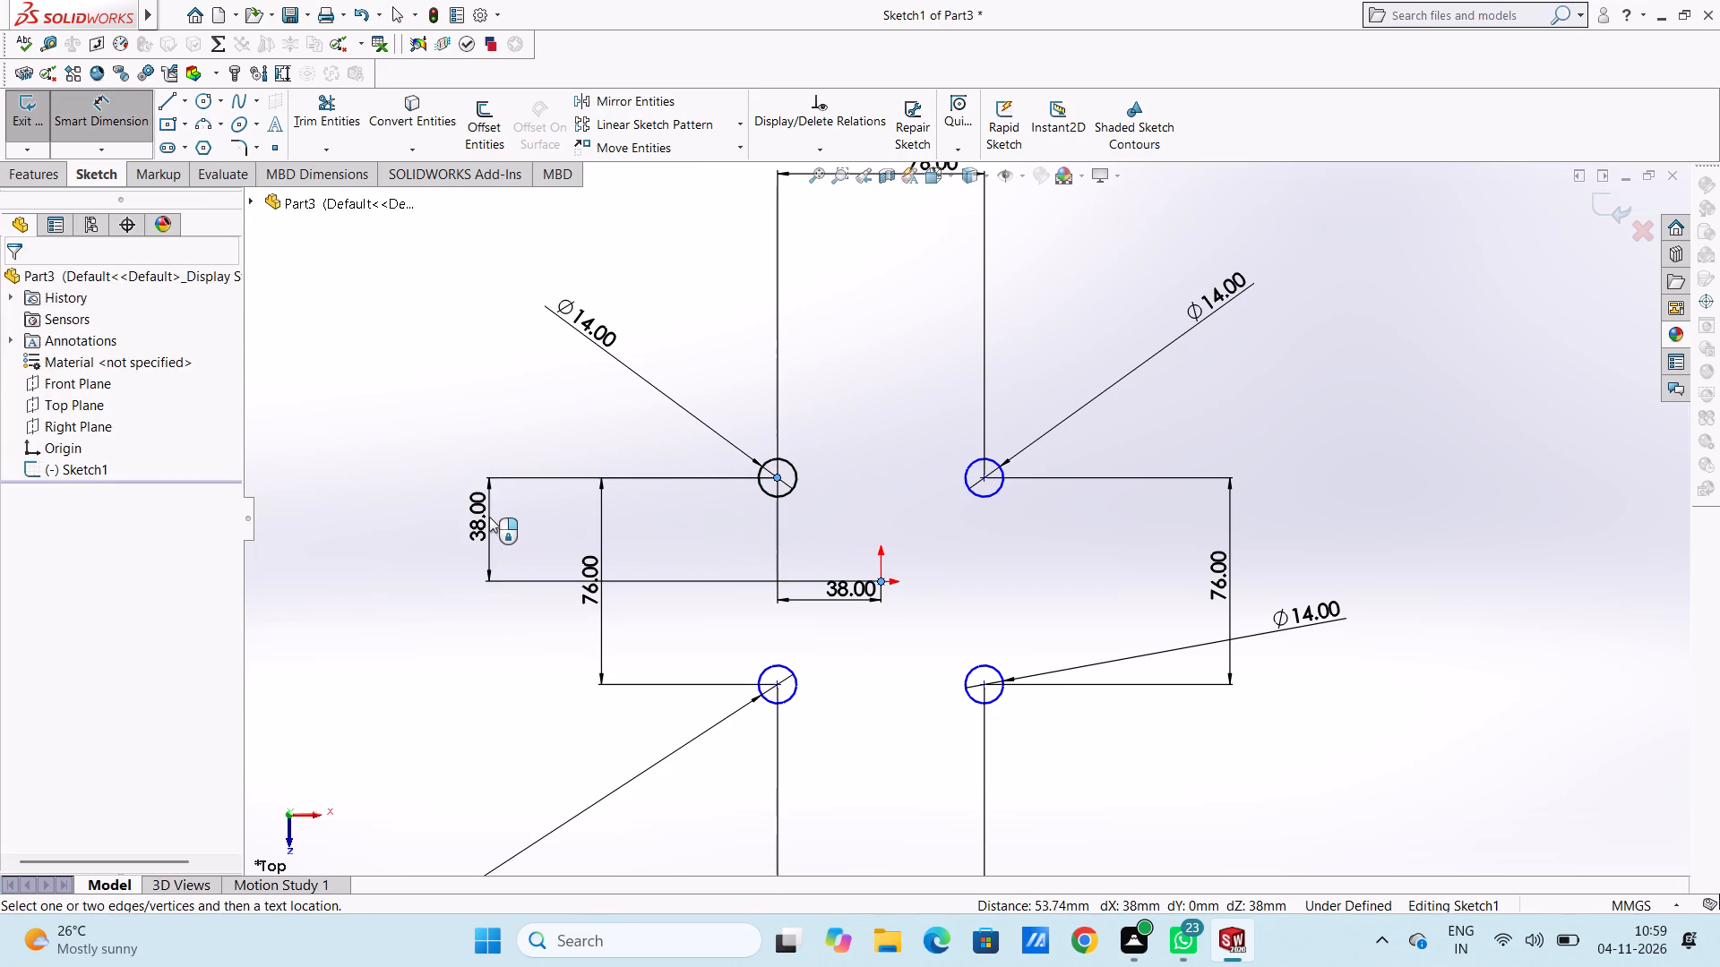
click(408, 494)
click(414, 437)
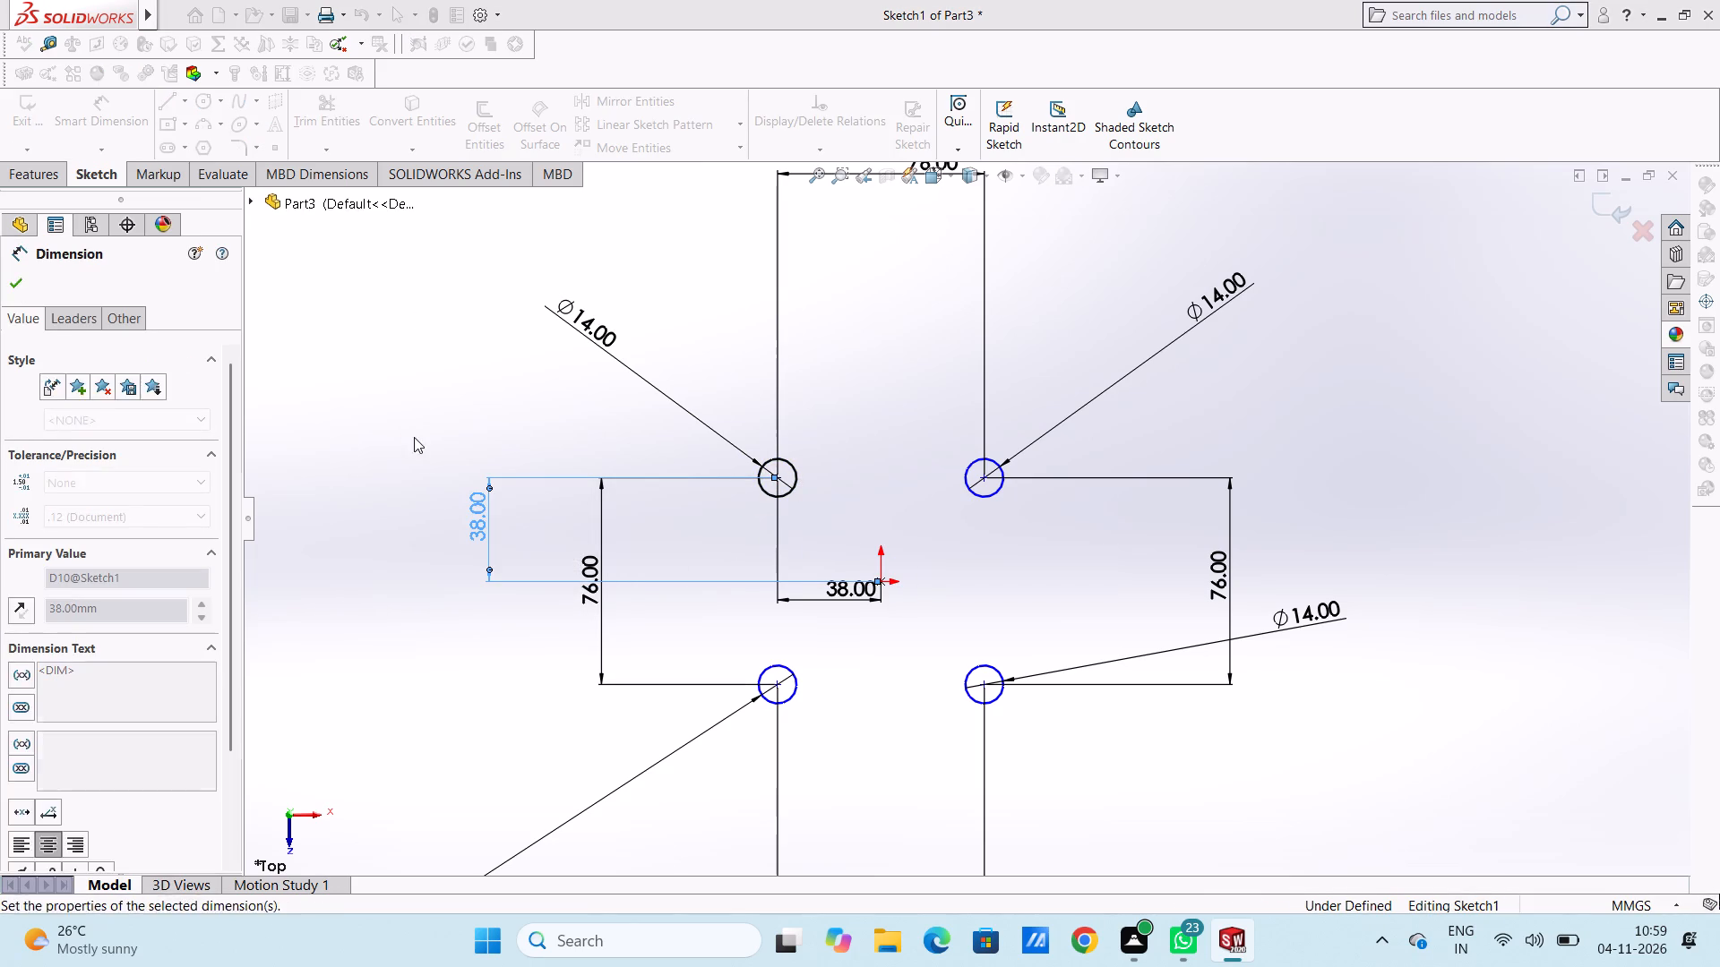
Move the 38 mm horizontal dimension down, clear of the origin.
click(883, 581)
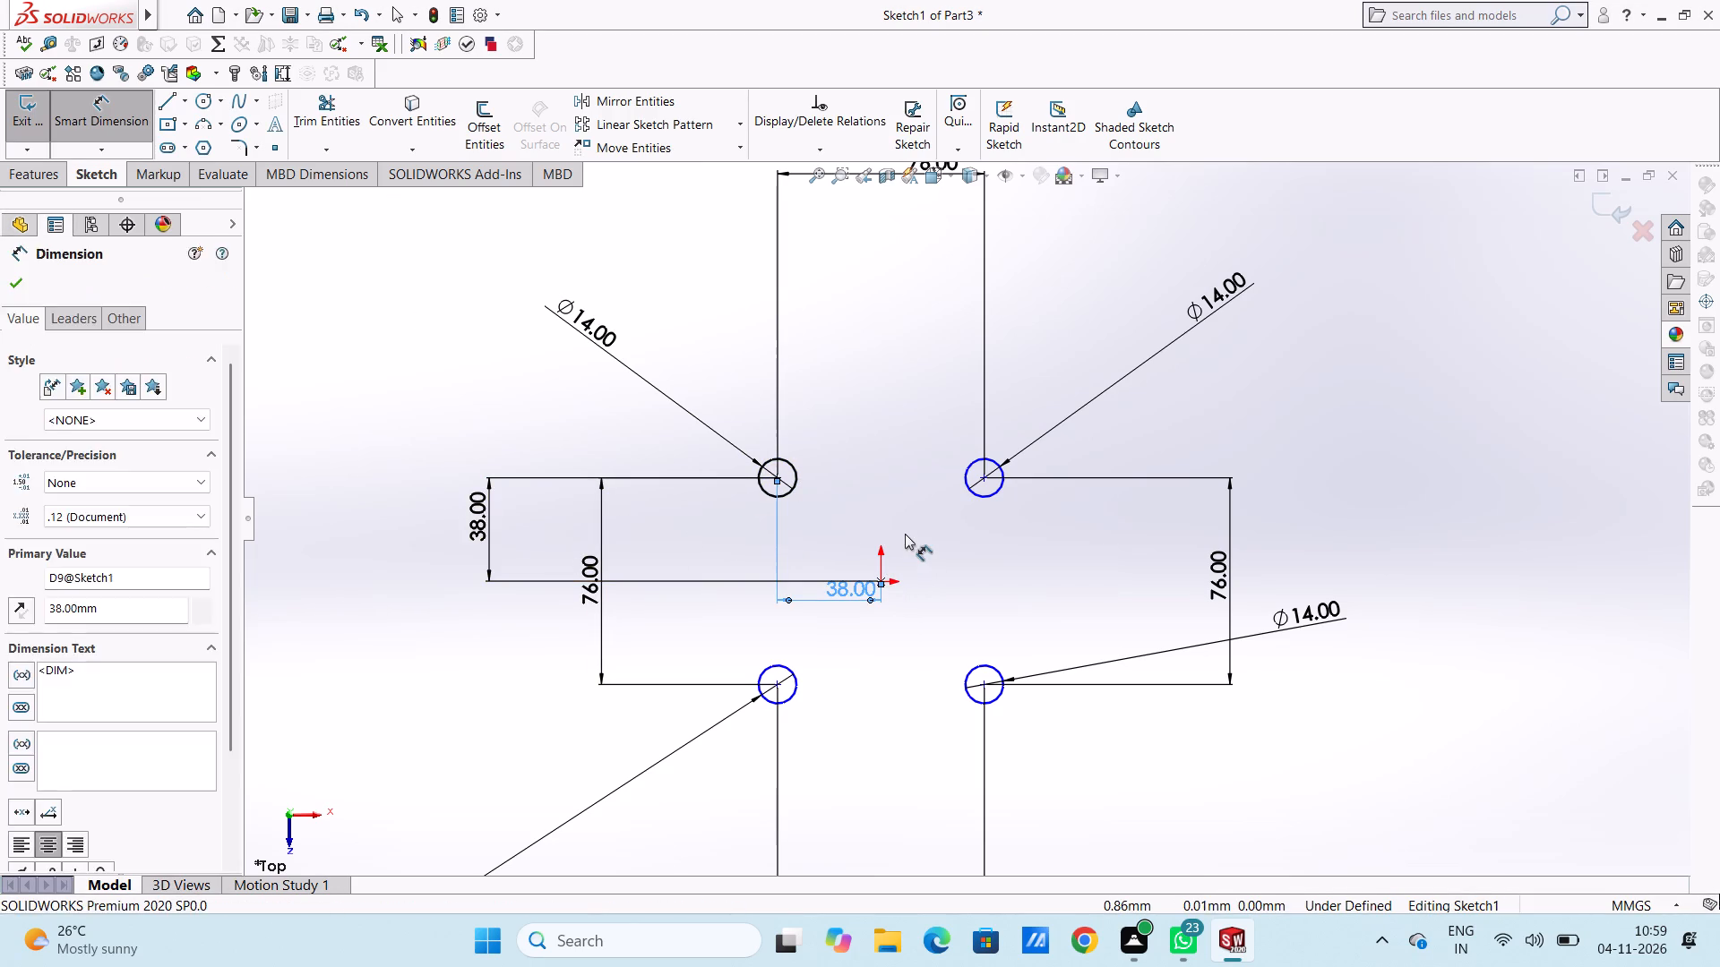
click(905, 530)
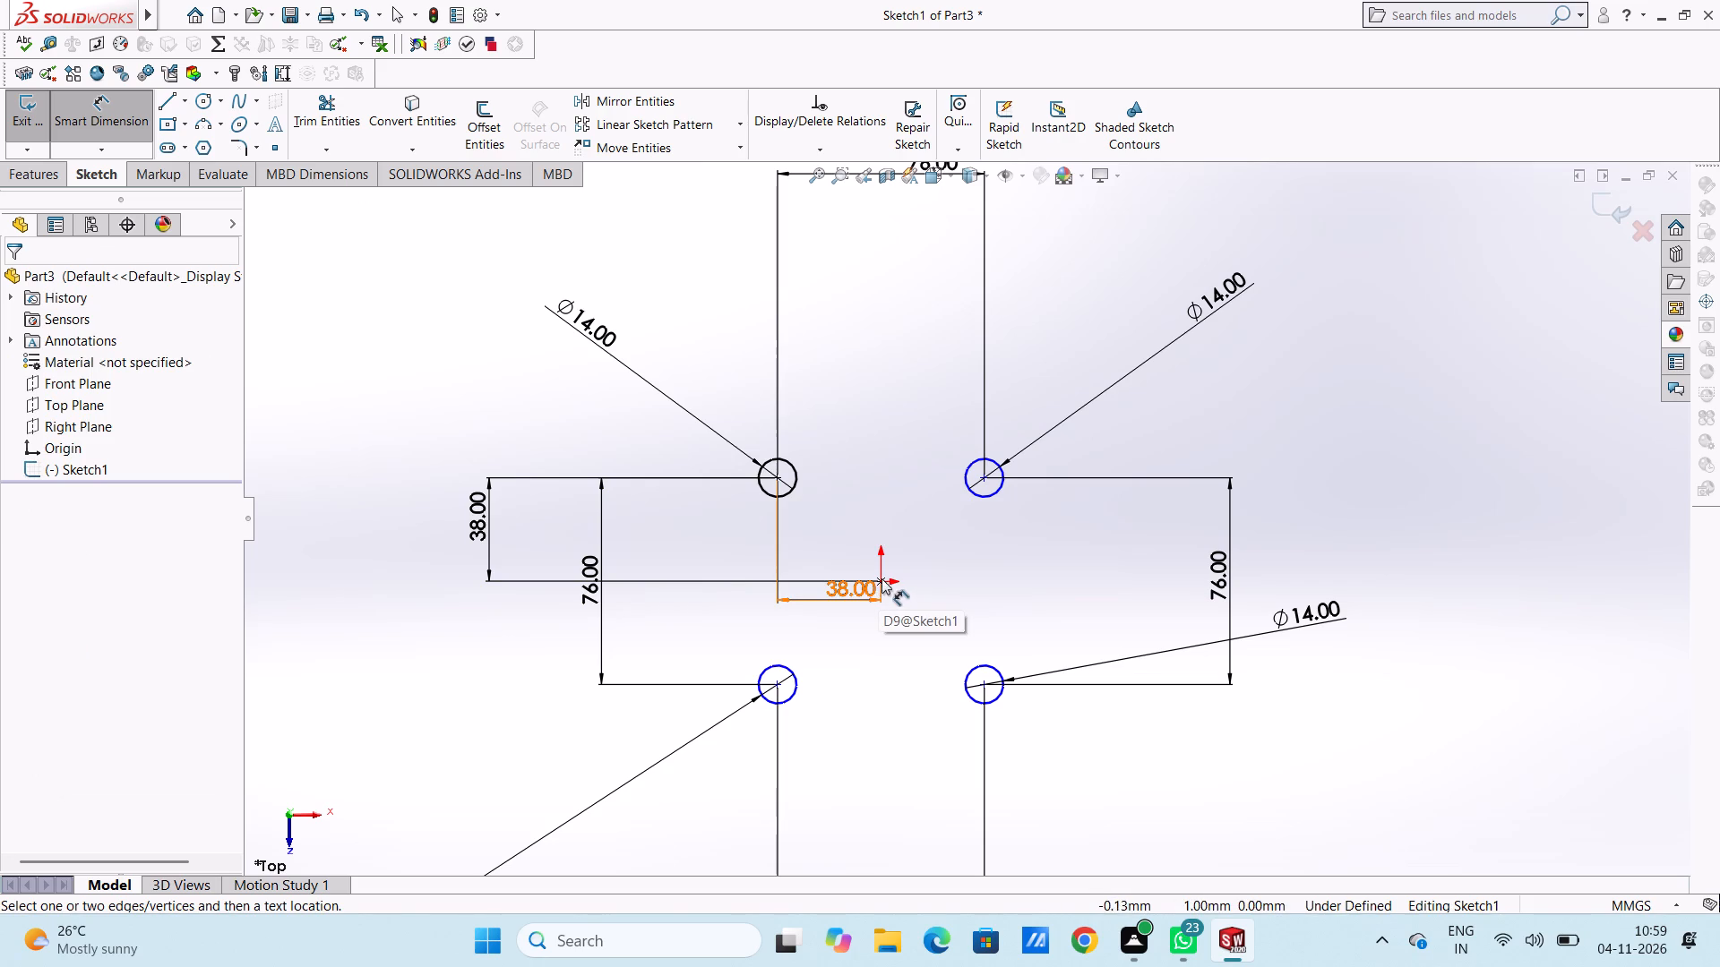
drag(843, 570, 848, 595)
drag(846, 581, 854, 630)
click(866, 488)
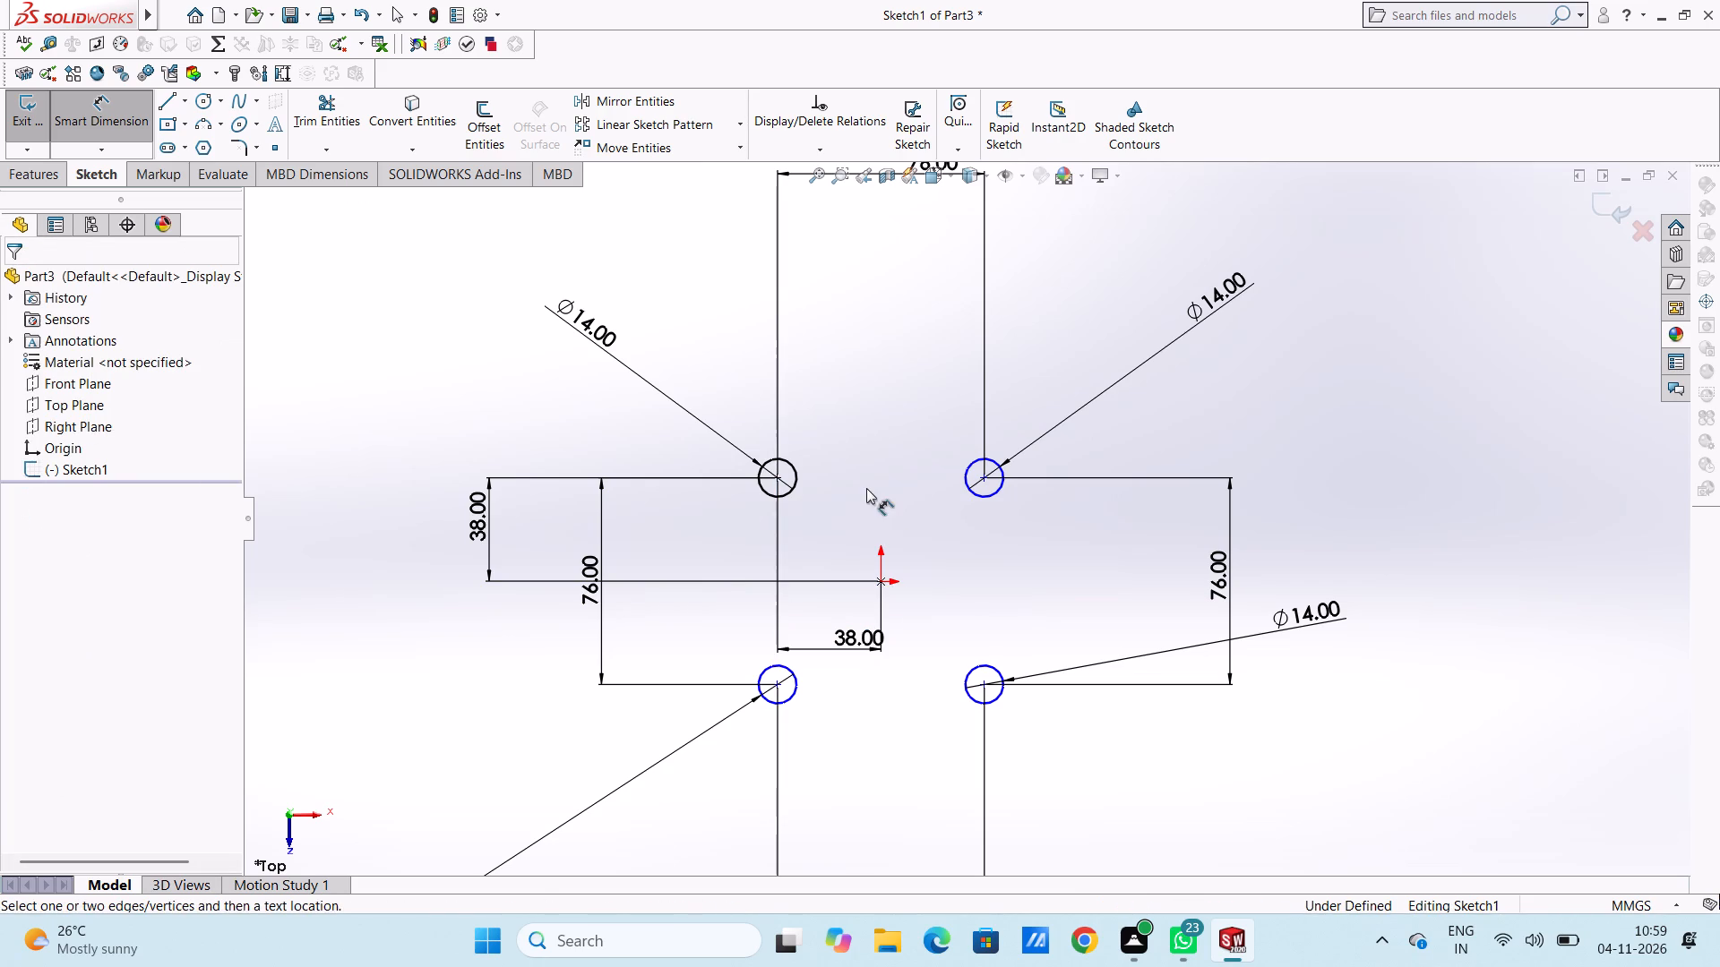
Add a 38 mm horizontal dimension between the origin and the upper-right circle's centre, placed above the circles.
click(884, 581)
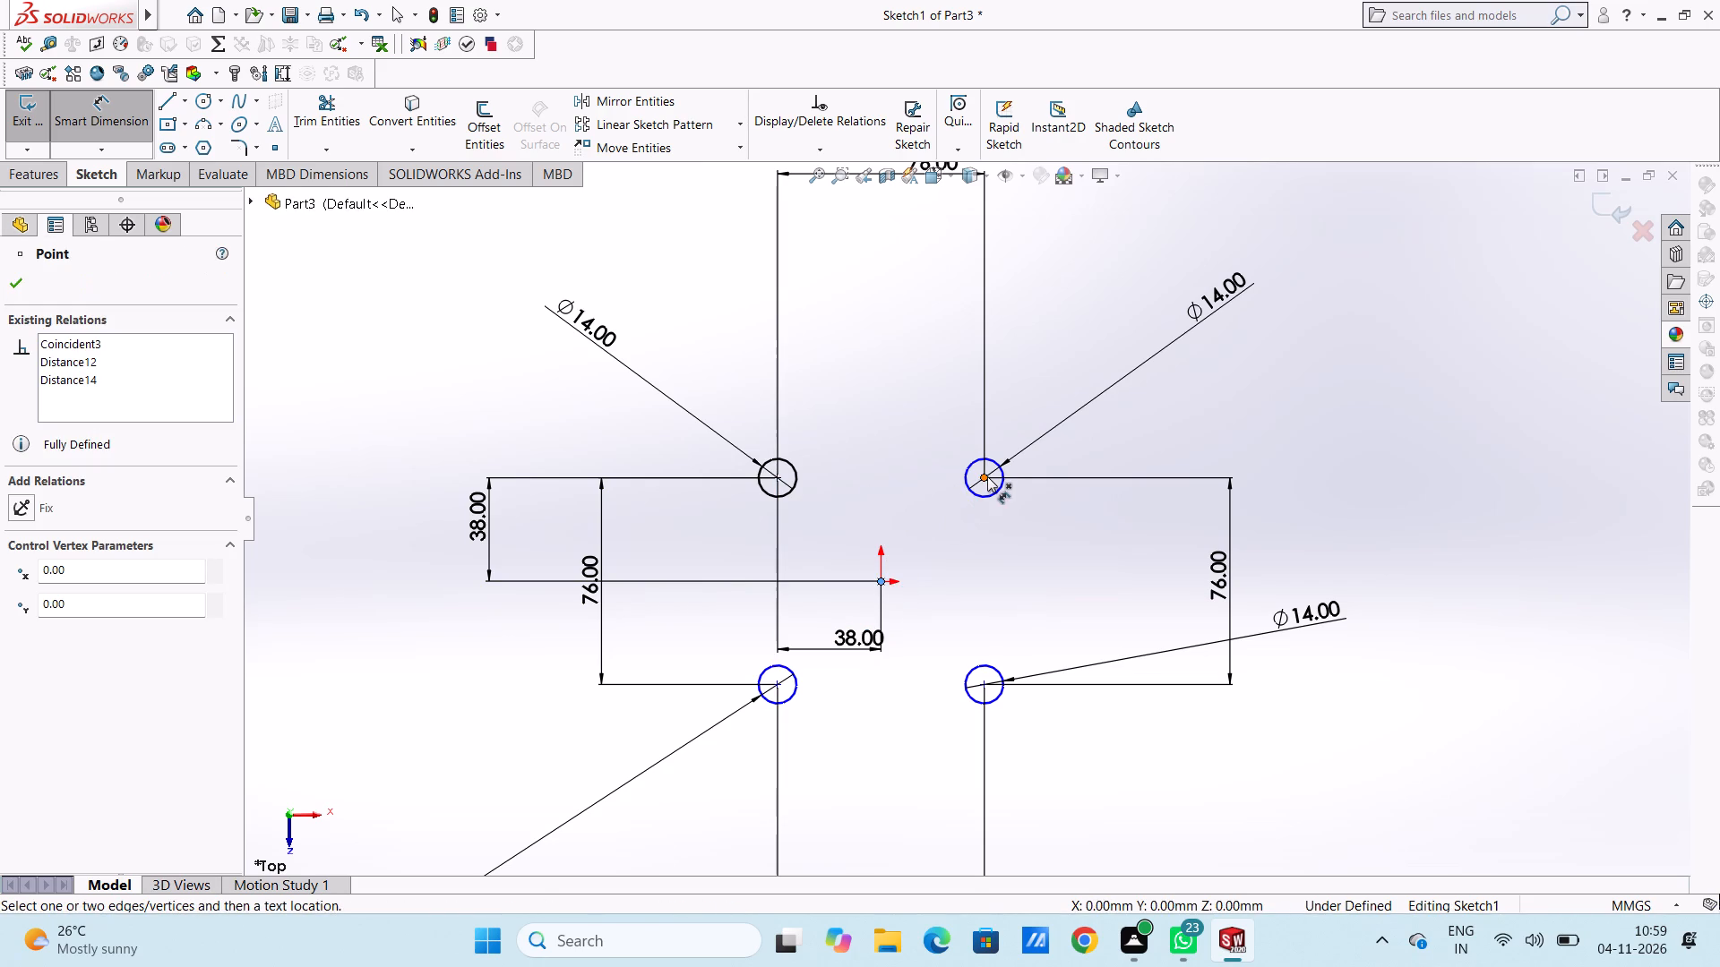
click(987, 476)
click(948, 328)
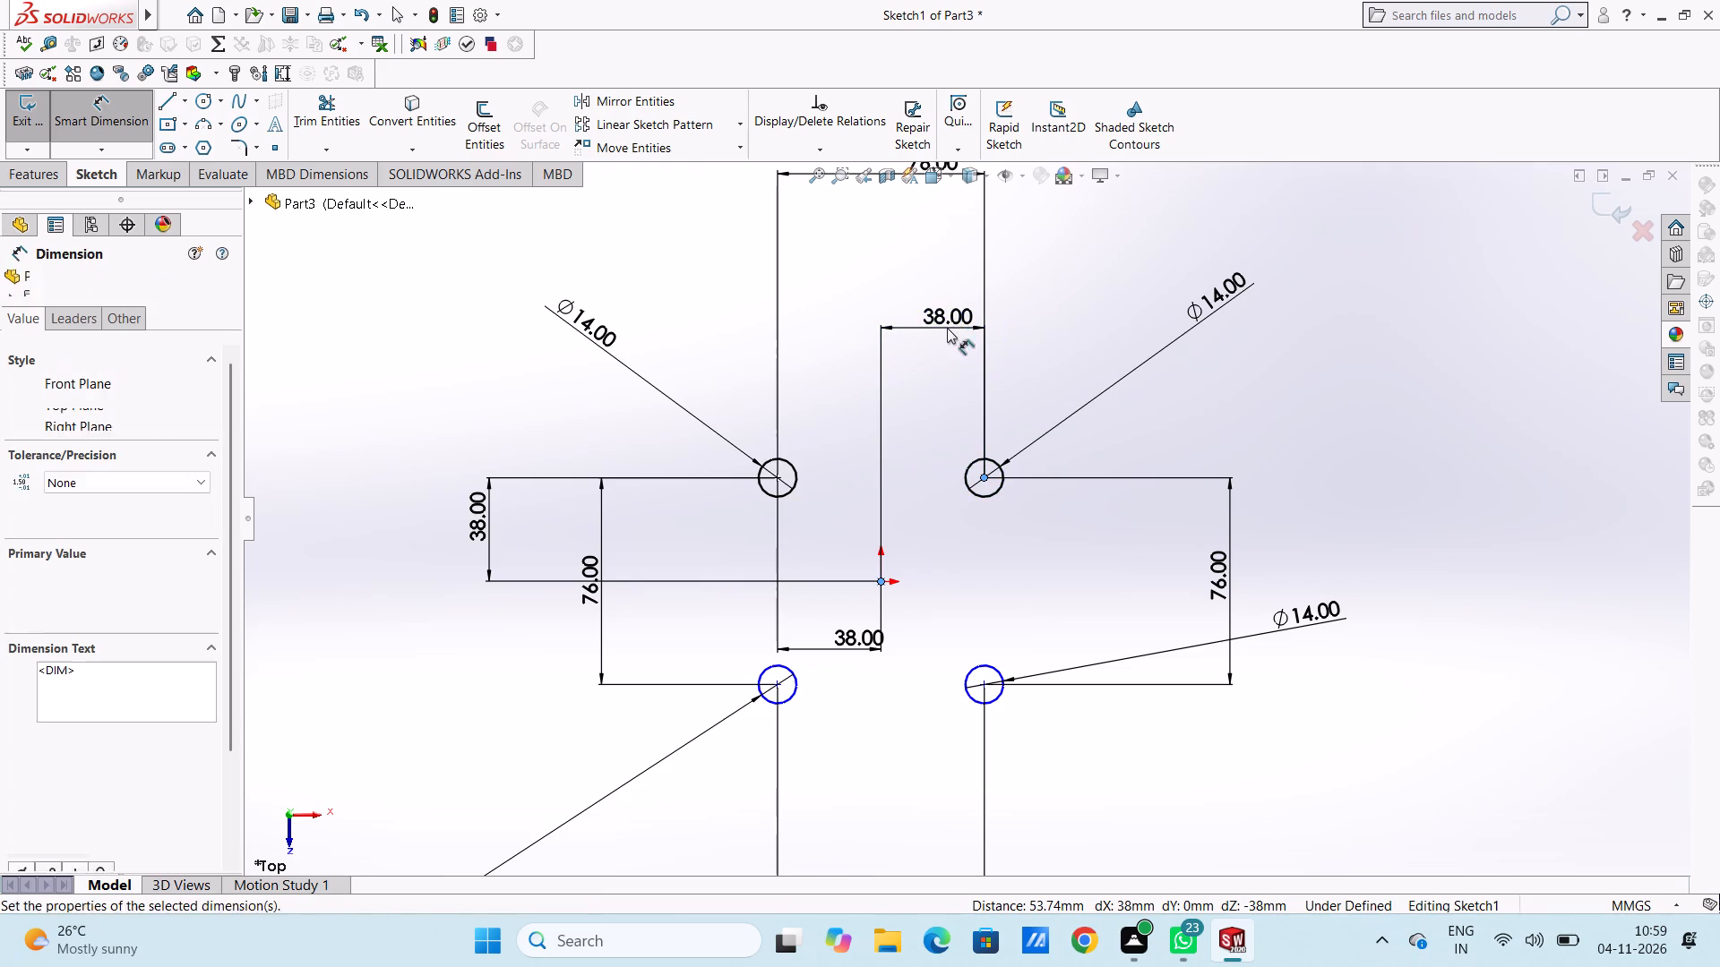
click(881, 305)
click(867, 300)
Move the upper-left circle's 38 mm horizontal dimension back up, just below the origin.
scroll(866, 299, up, 4)
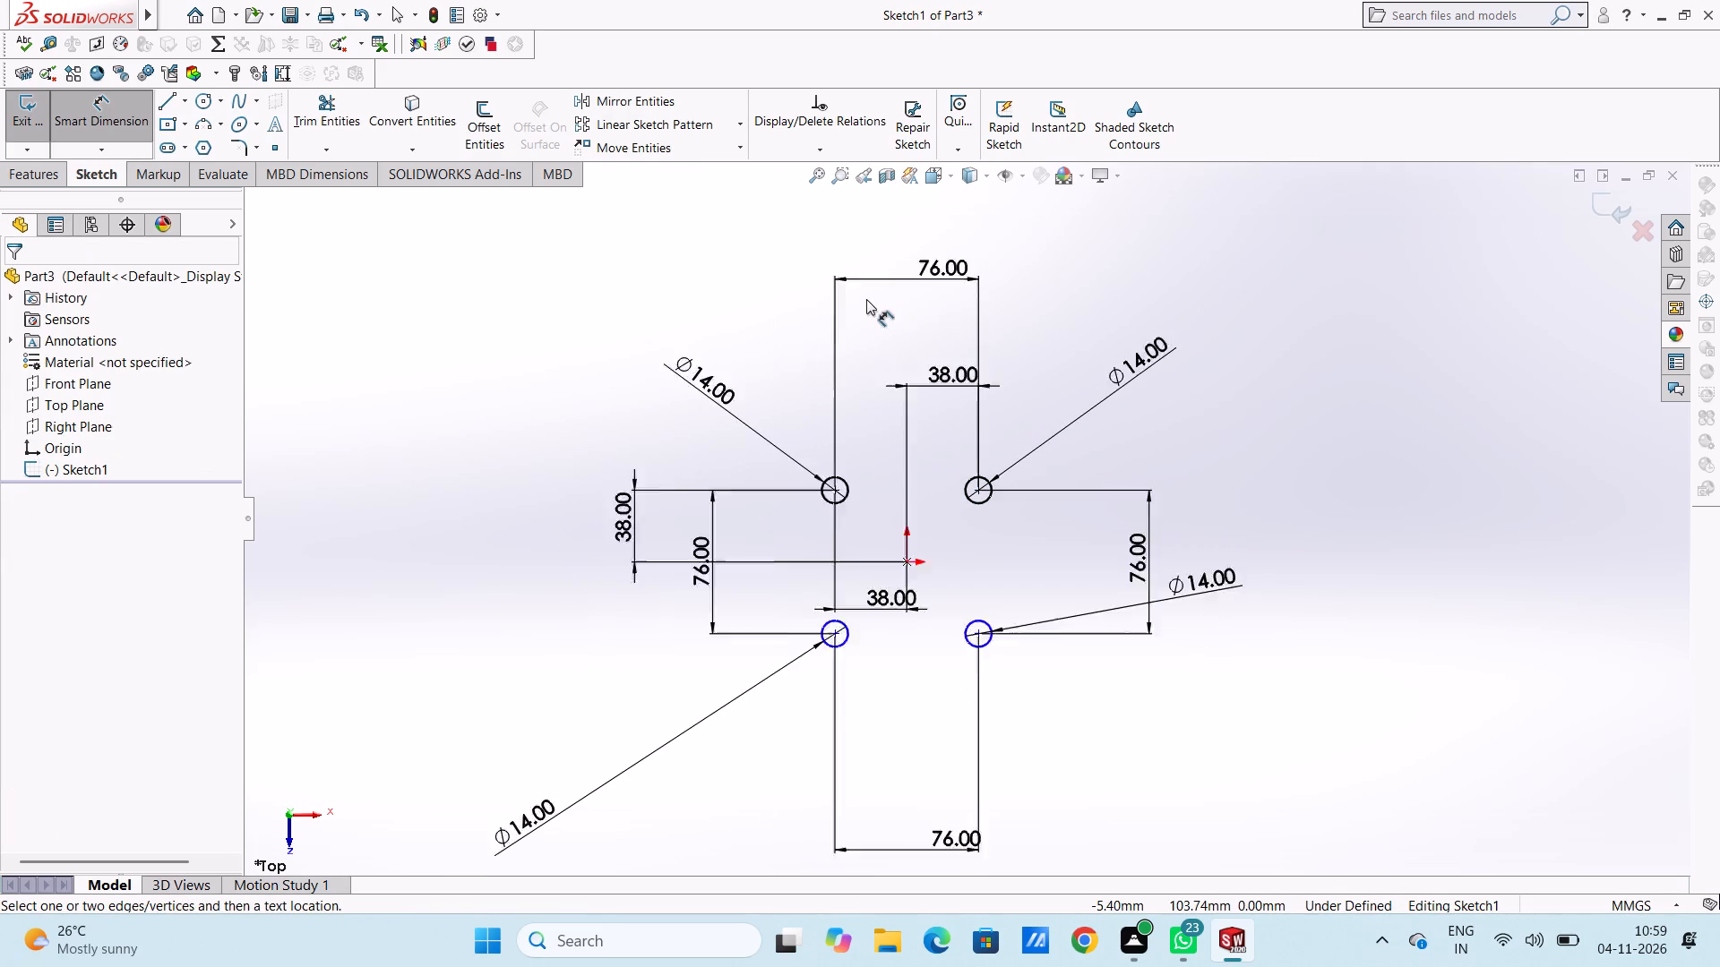
scroll(923, 655, down, 4)
drag(875, 492, 874, 488)
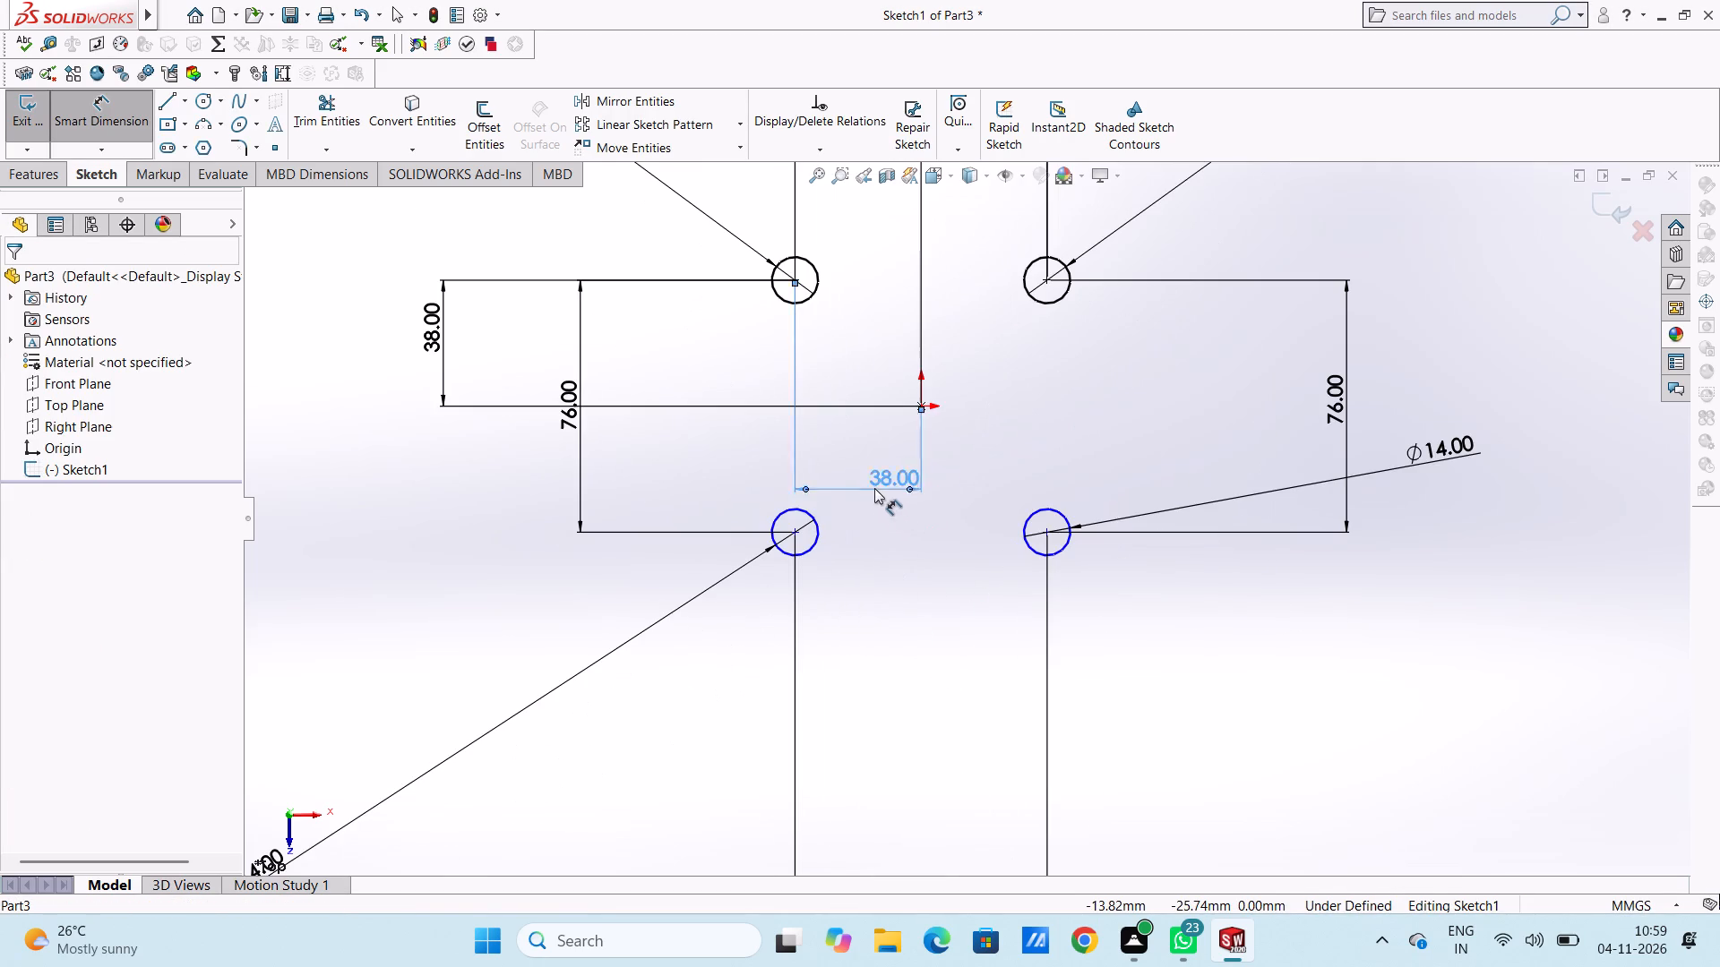
drag(874, 488, 865, 445)
click(916, 558)
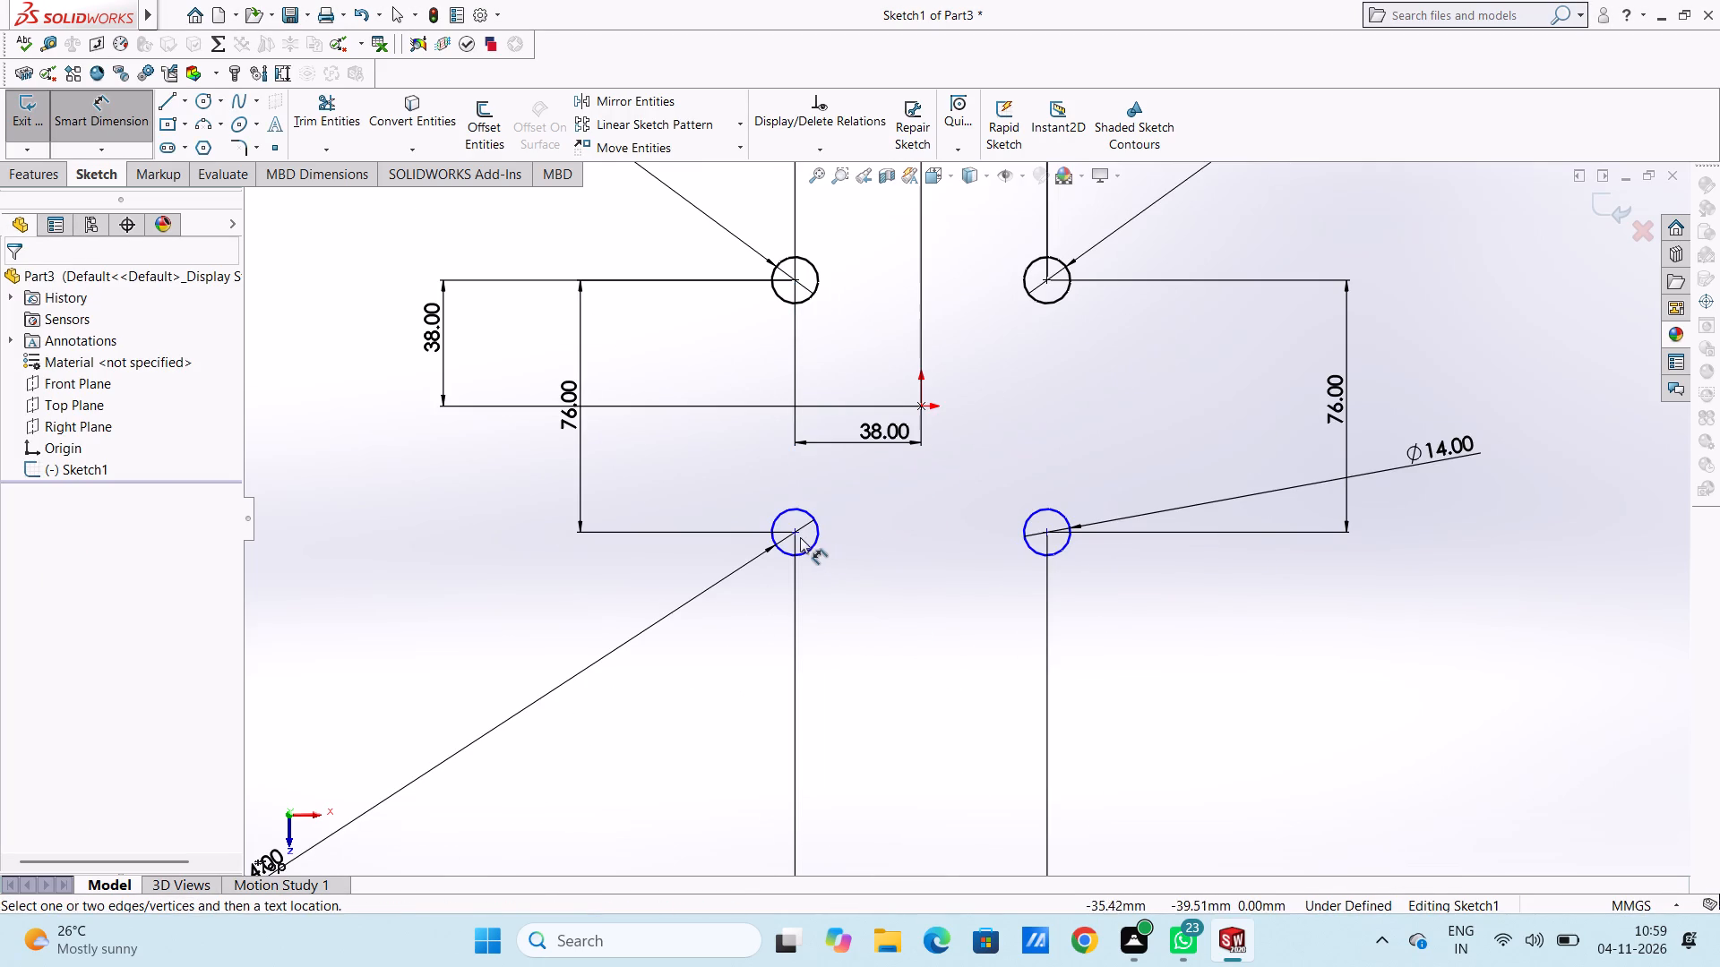
Add a 38 mm horizontal dimension between the lower-left circle's centre and the origin, placed below the circles, and finish dimensioning.
click(795, 535)
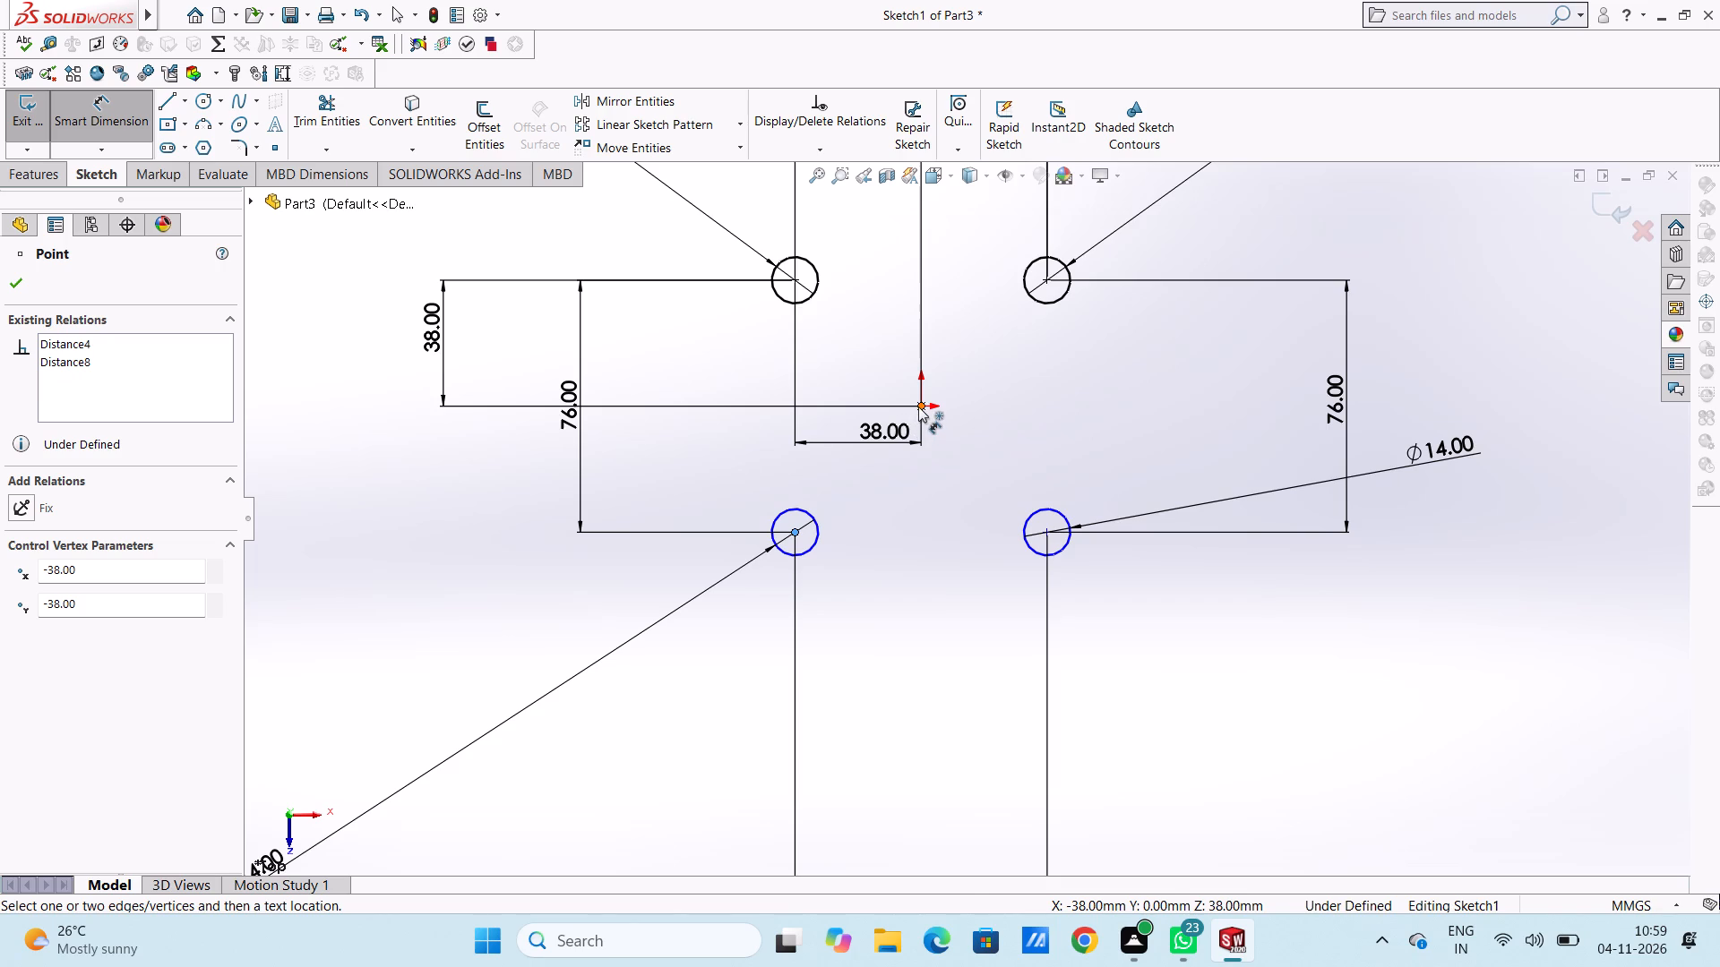
click(919, 406)
click(864, 642)
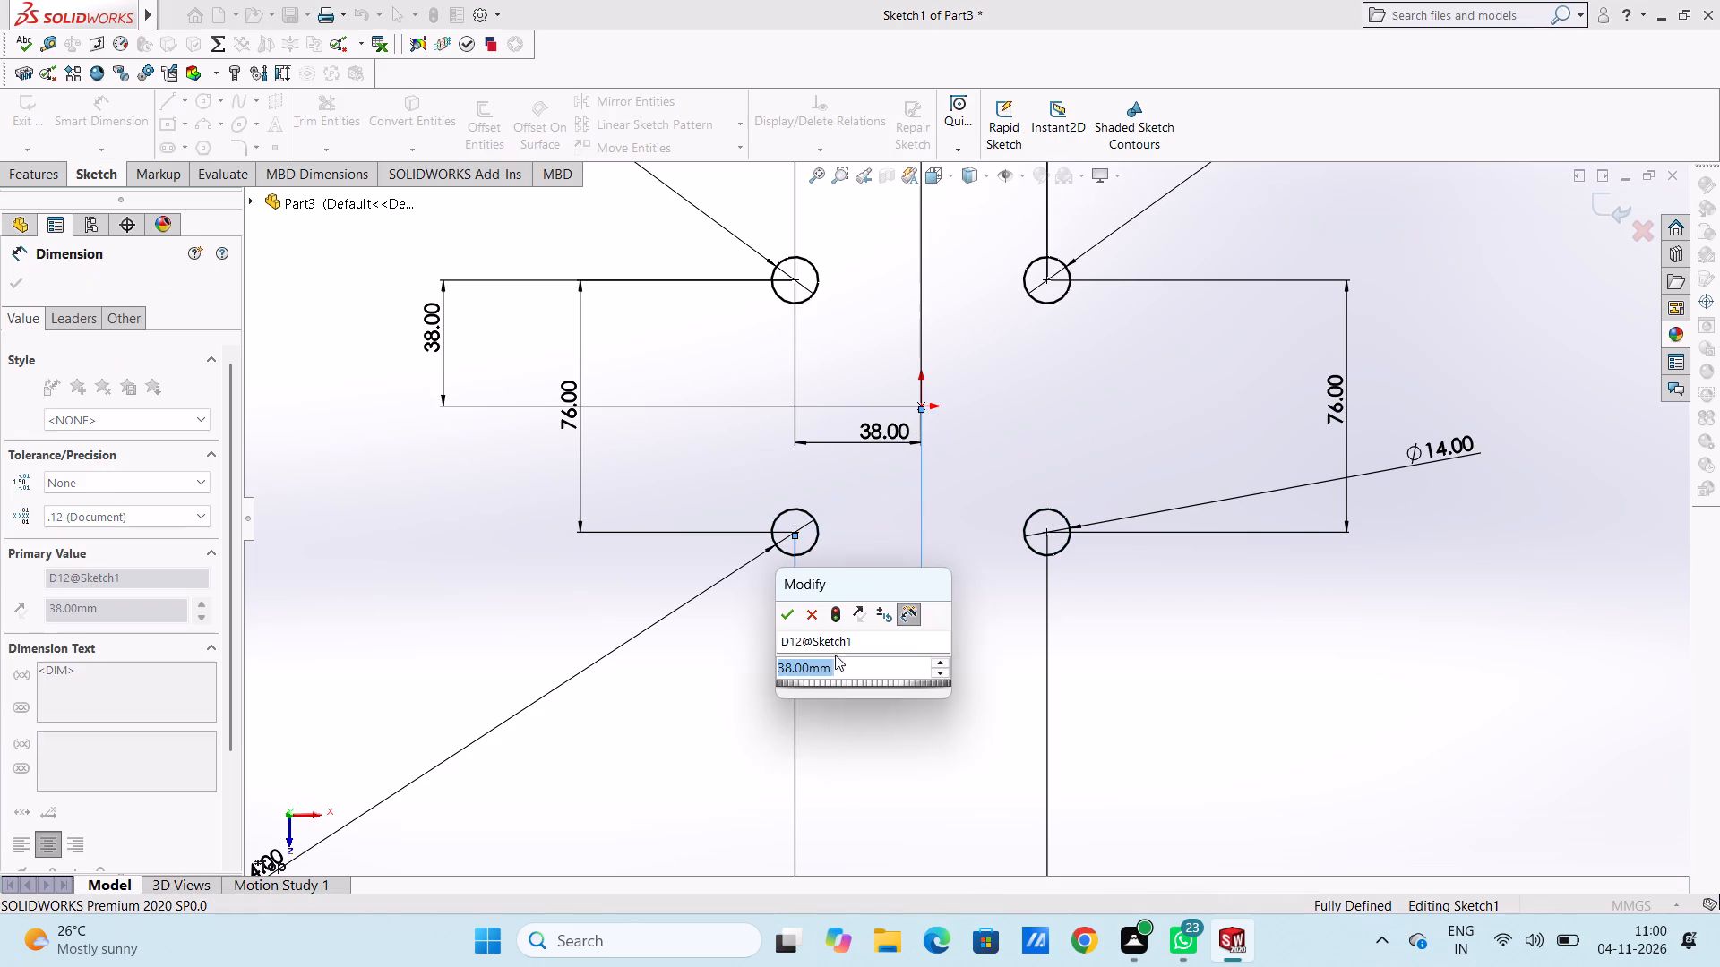
click(783, 621)
click(742, 657)
scroll(902, 511, up, 2)
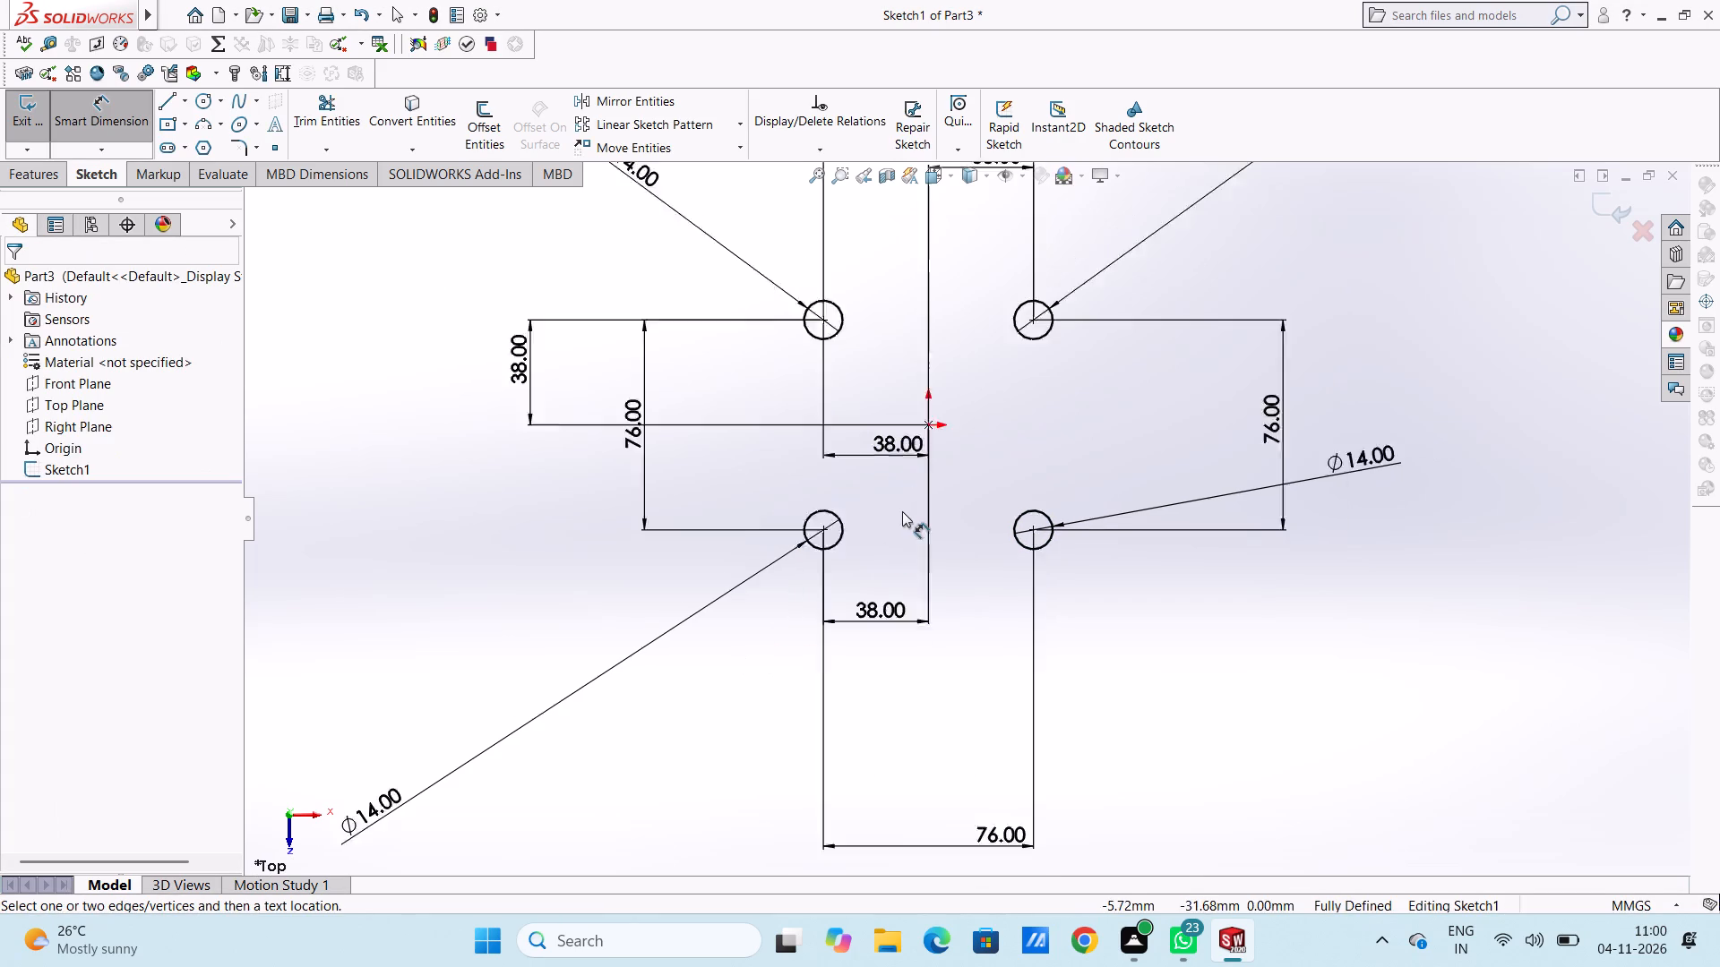
scroll(902, 511, up, 2)
scroll(963, 405, down, 3)
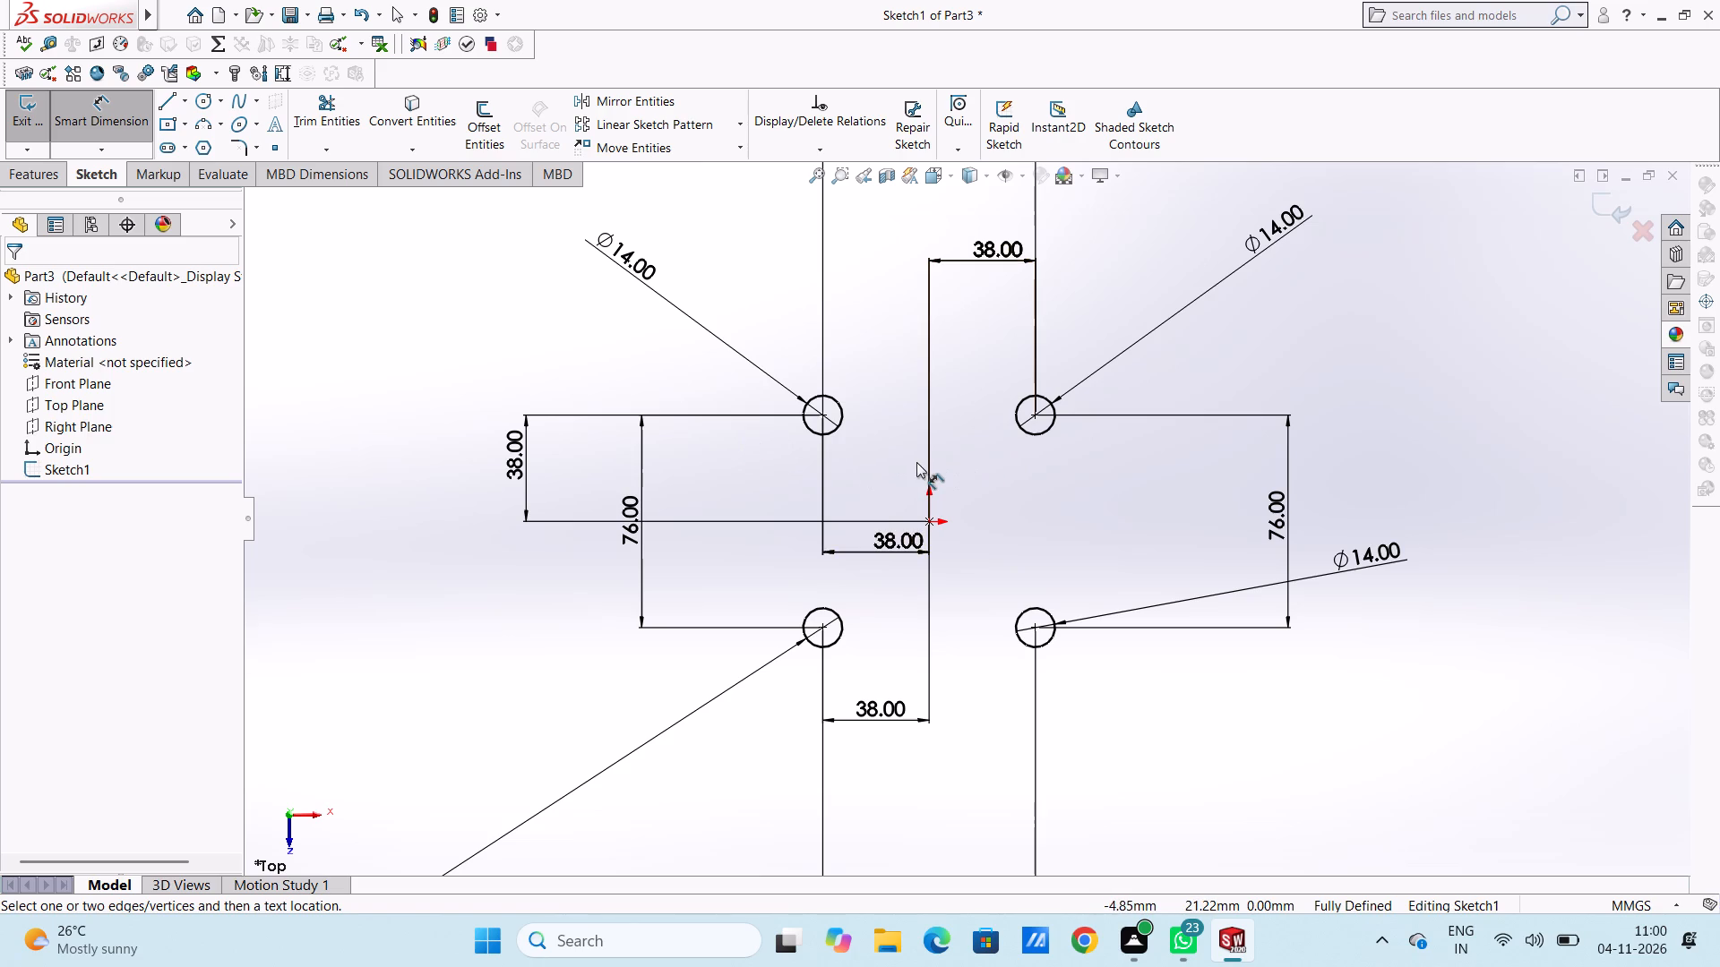
click(105, 118)
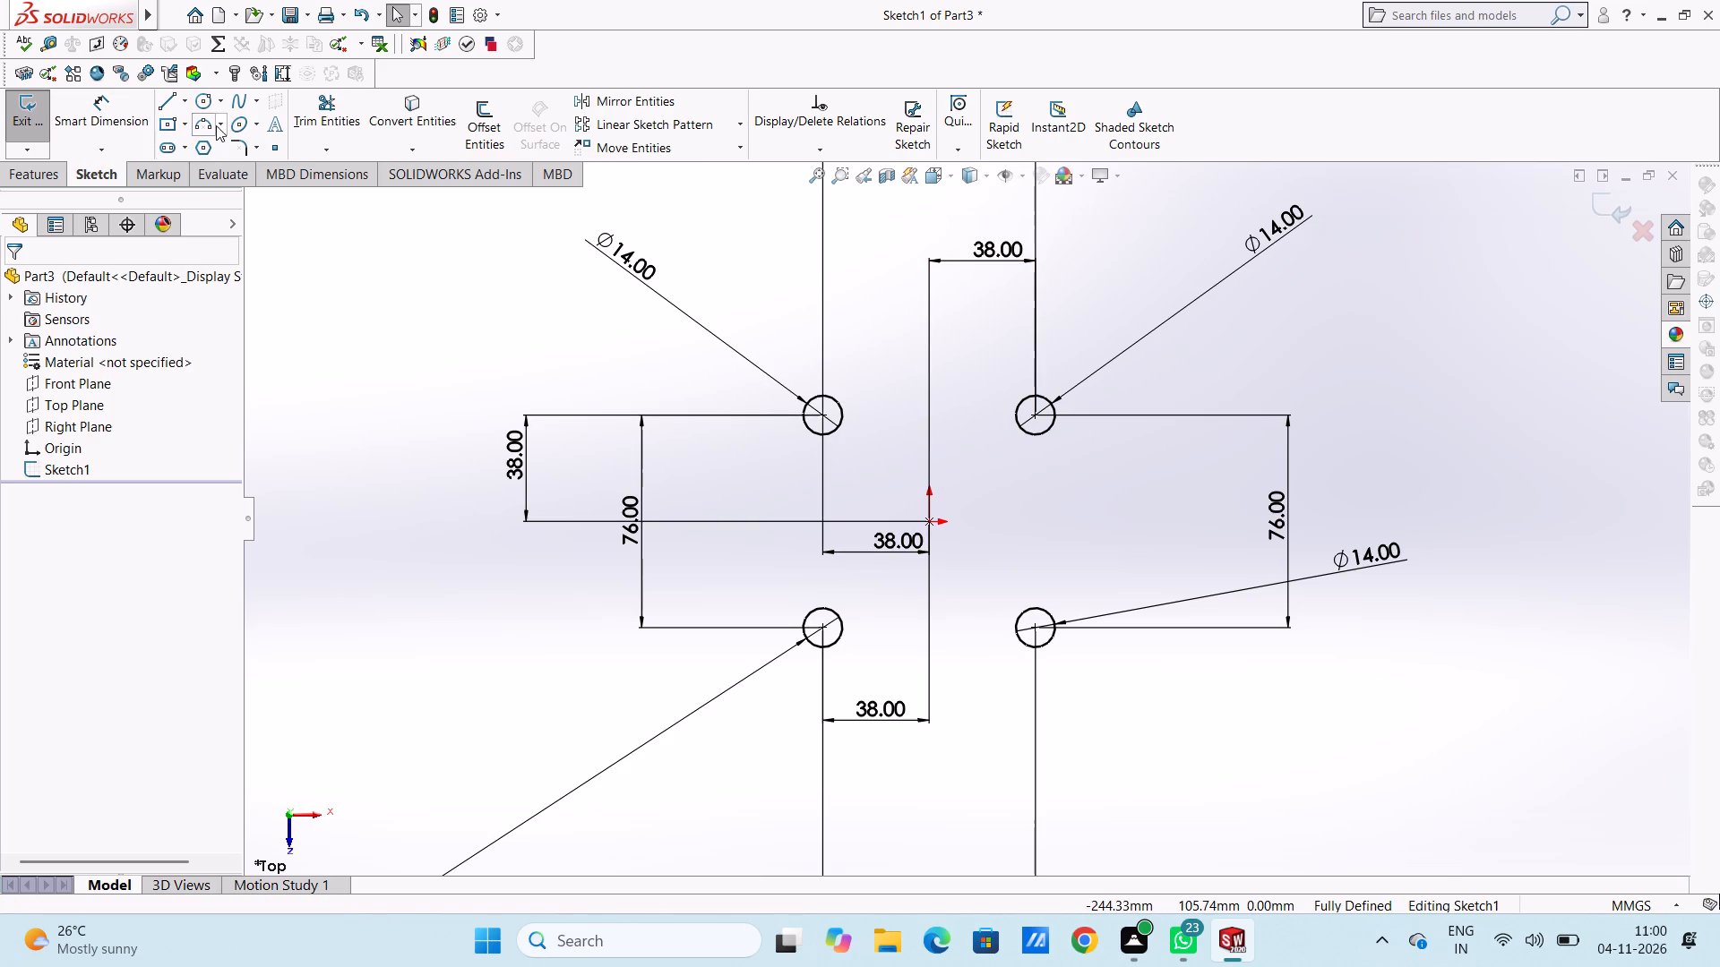
Draw a circle of 14 mm radius centred on each of the two upper circles.
click(200, 98)
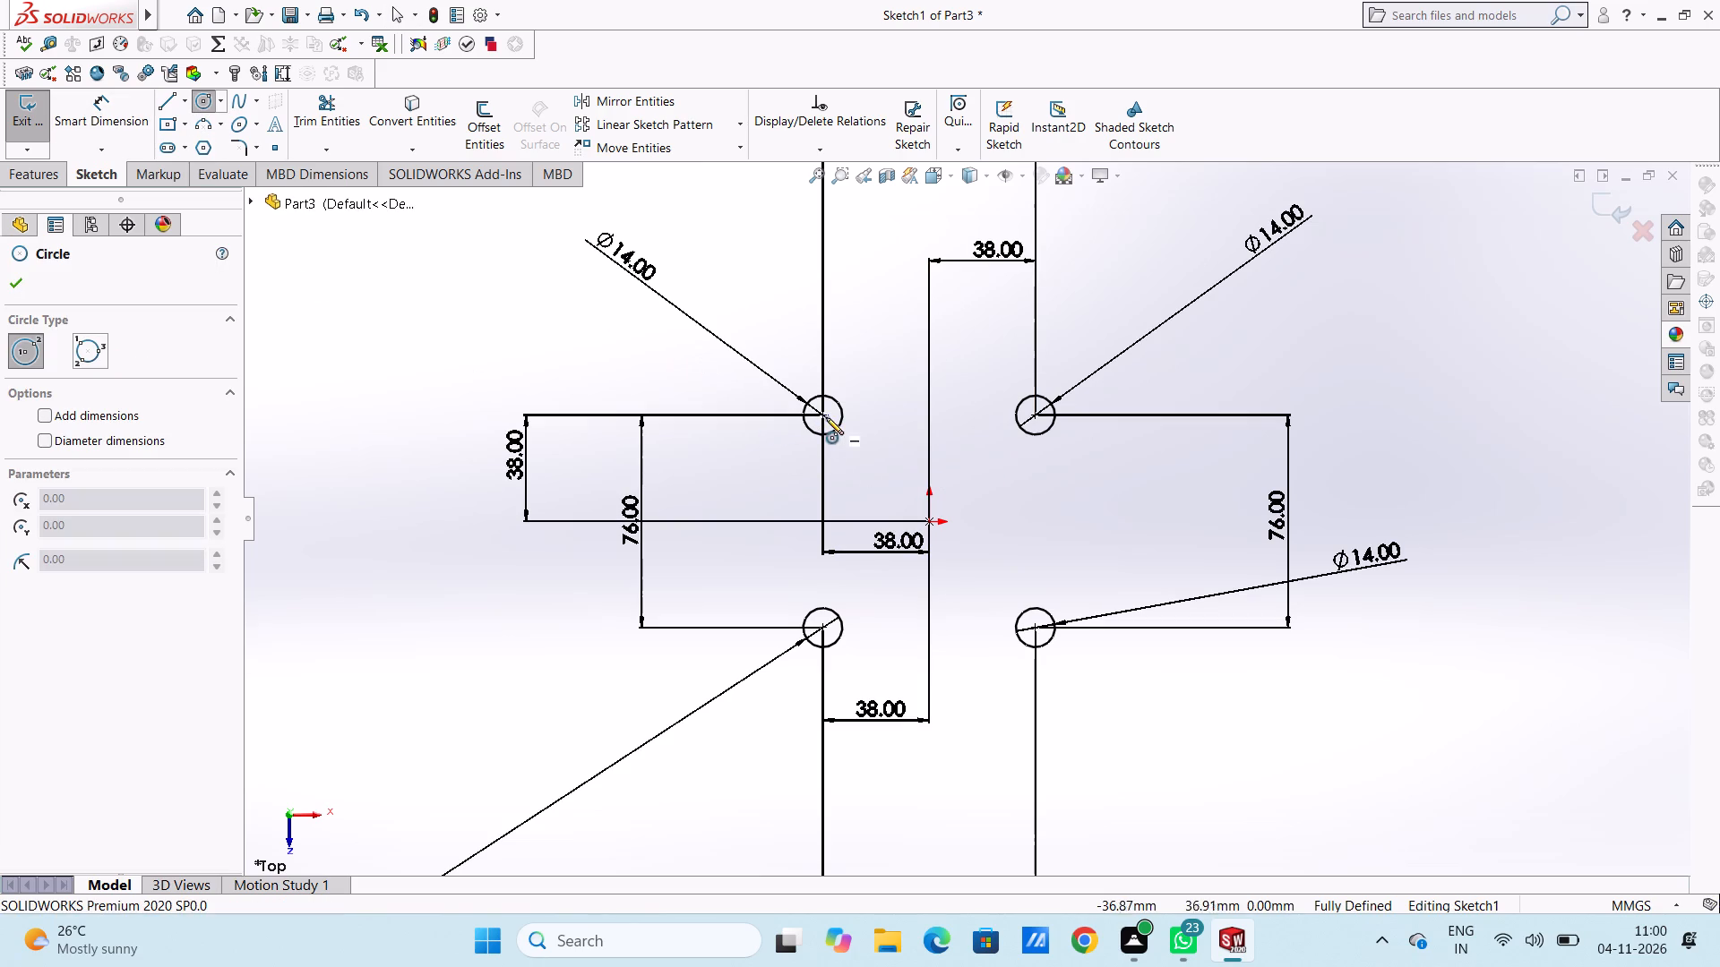
click(822, 415)
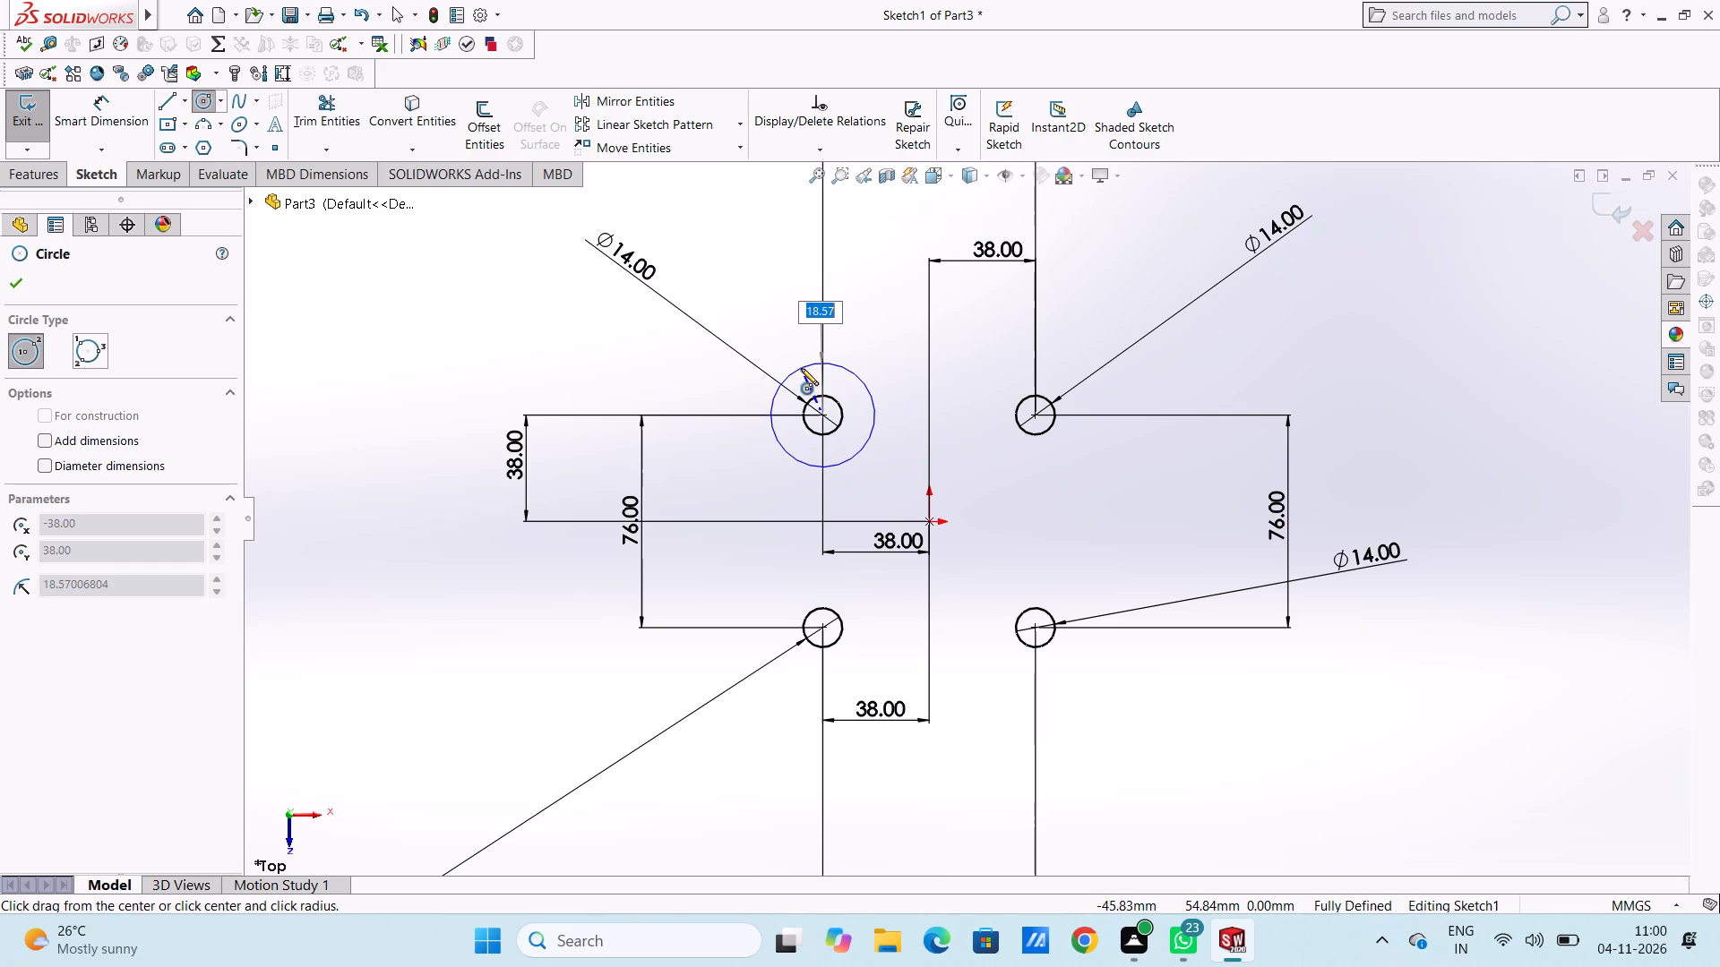
text(14)
key(Return)
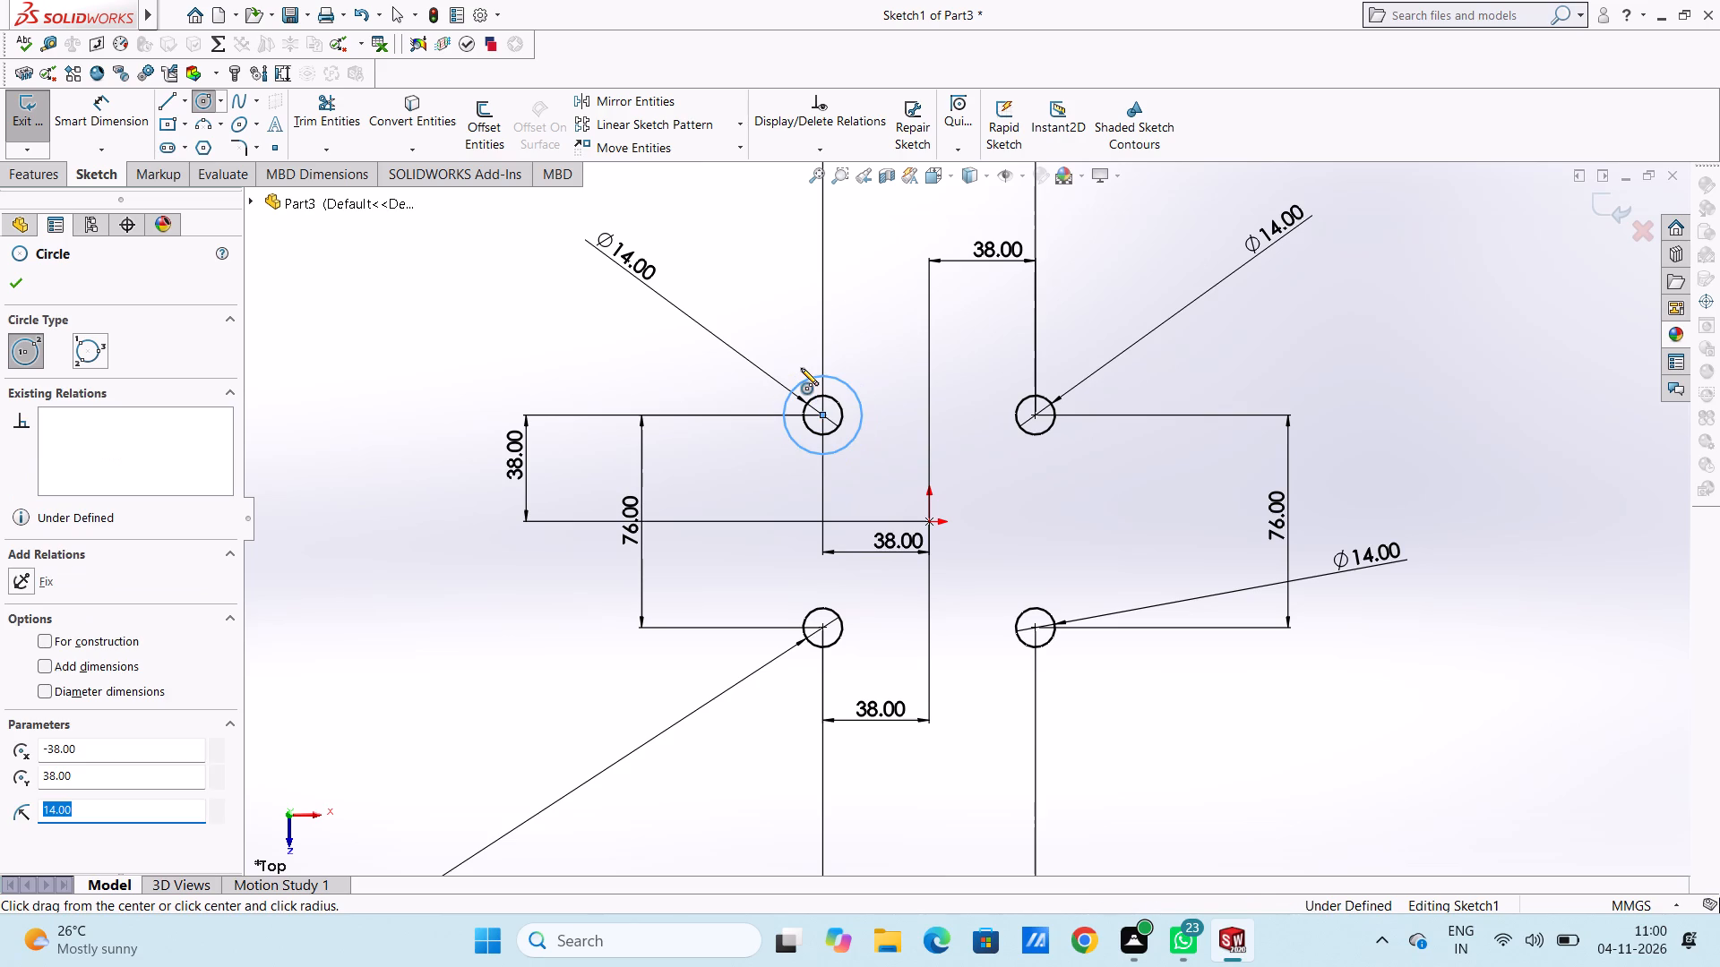
click(1036, 415)
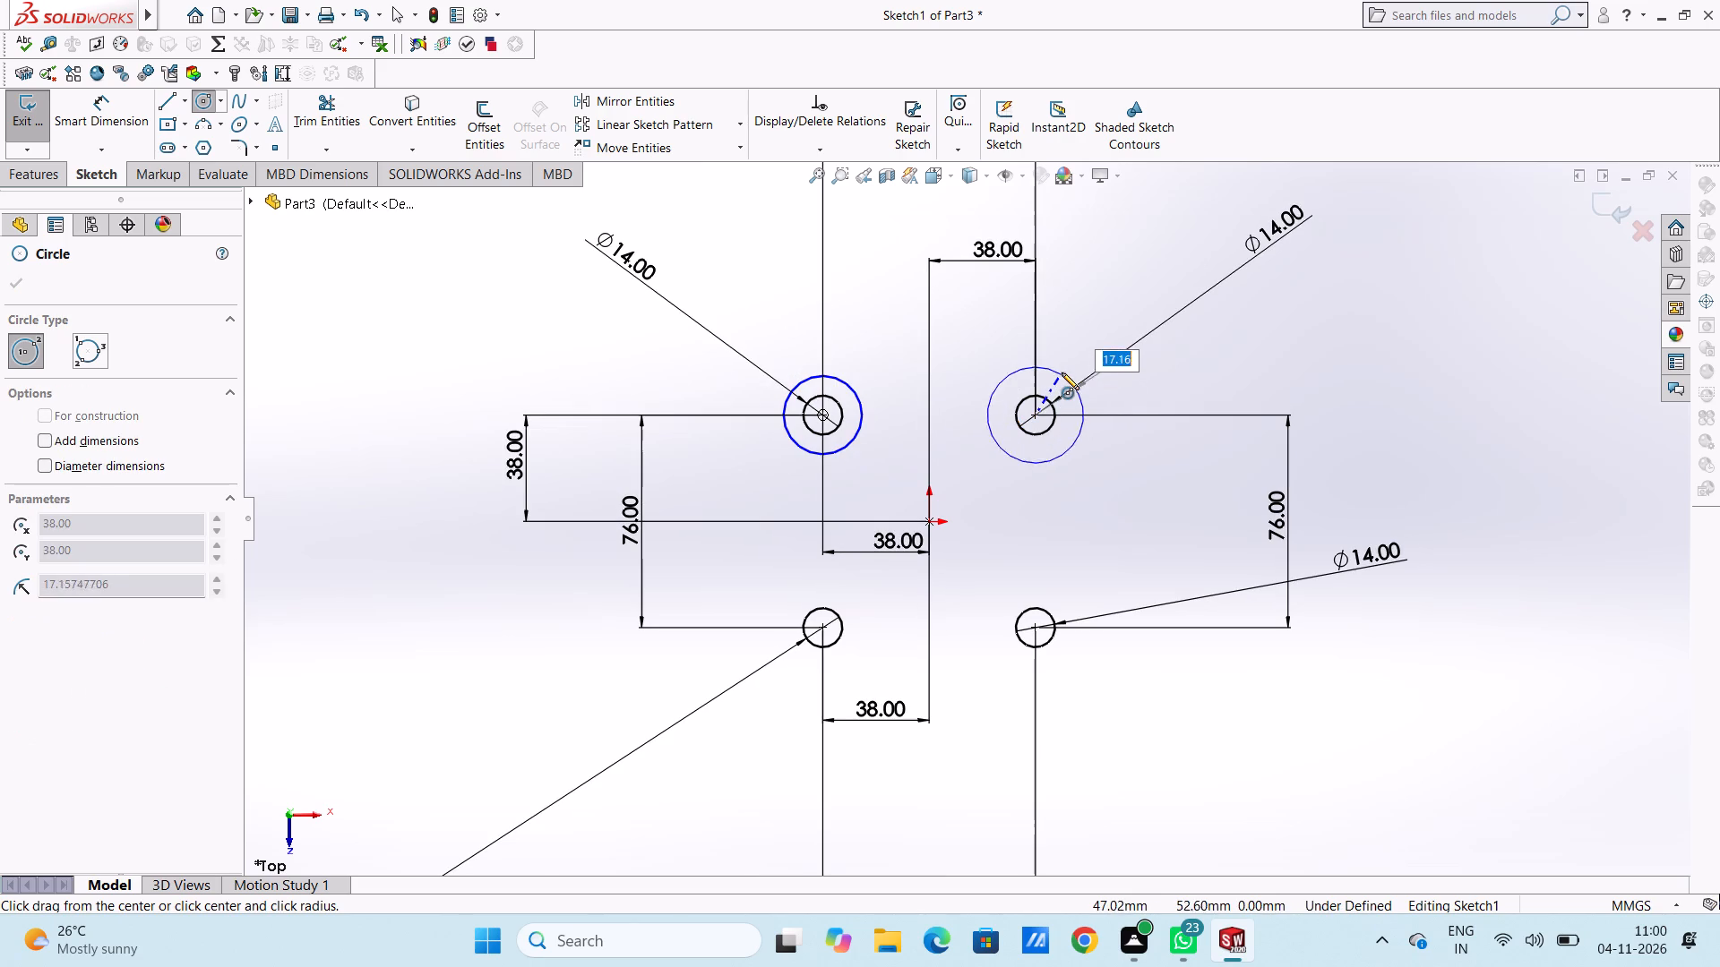
text(14)
key(Return)
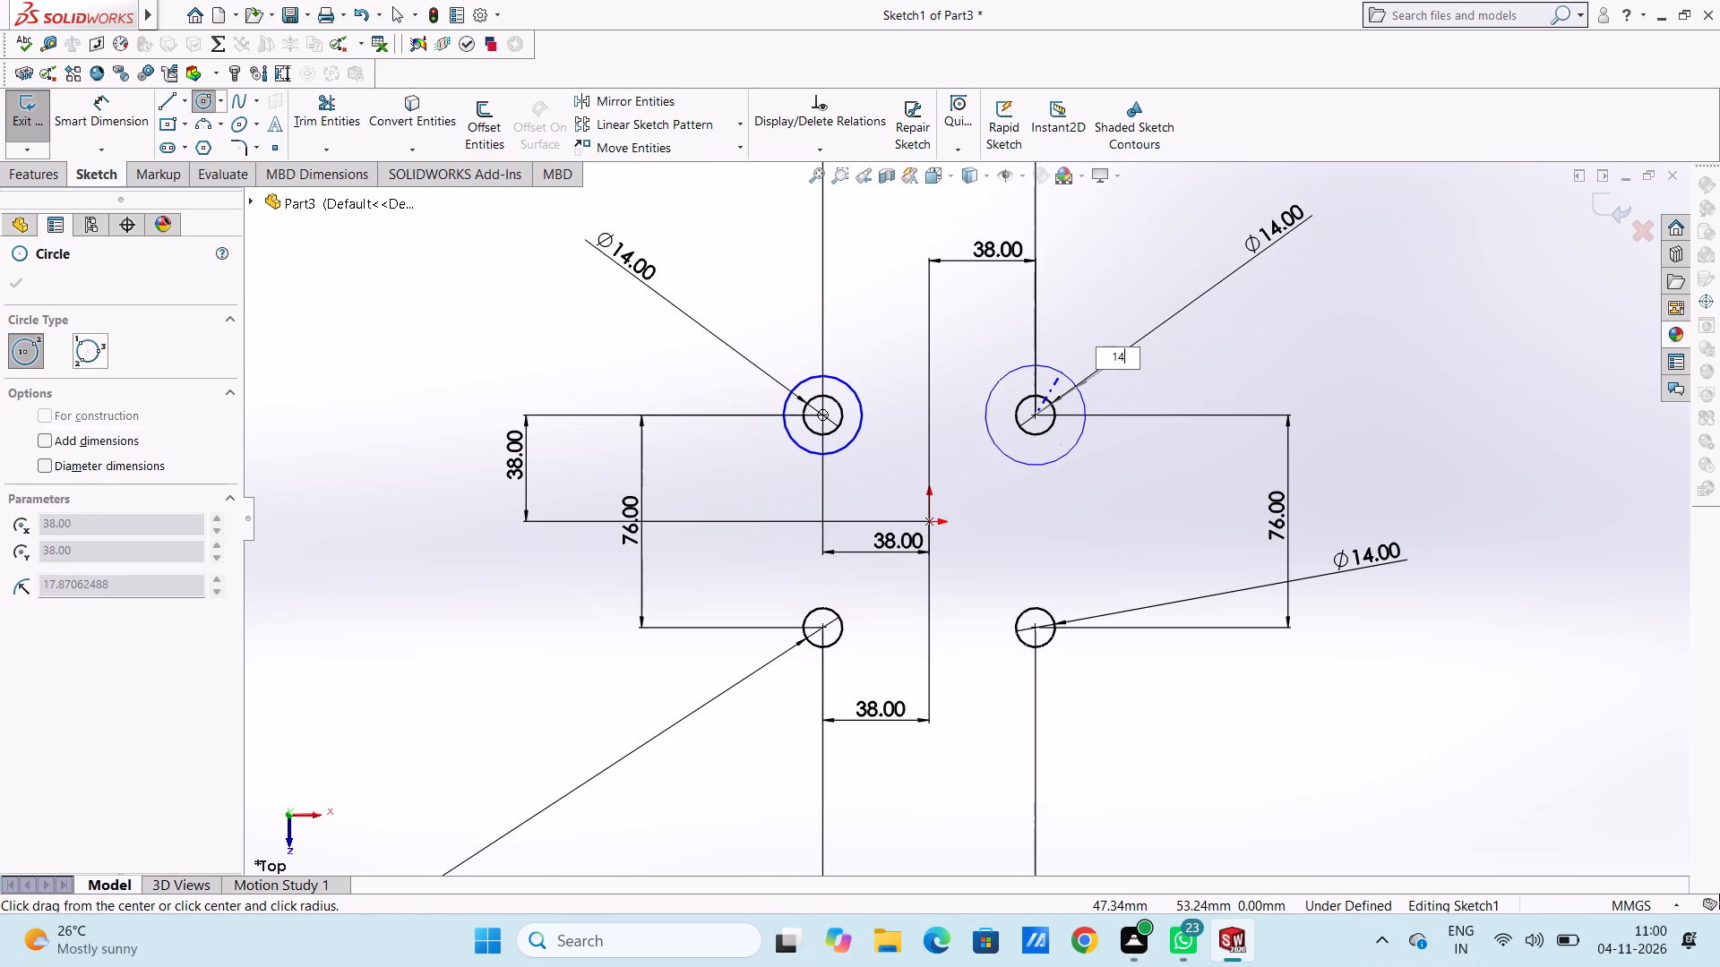
Draw a circle of 14 mm radius centred on each of the two lower circles and leave the Circle tool.
click(1037, 630)
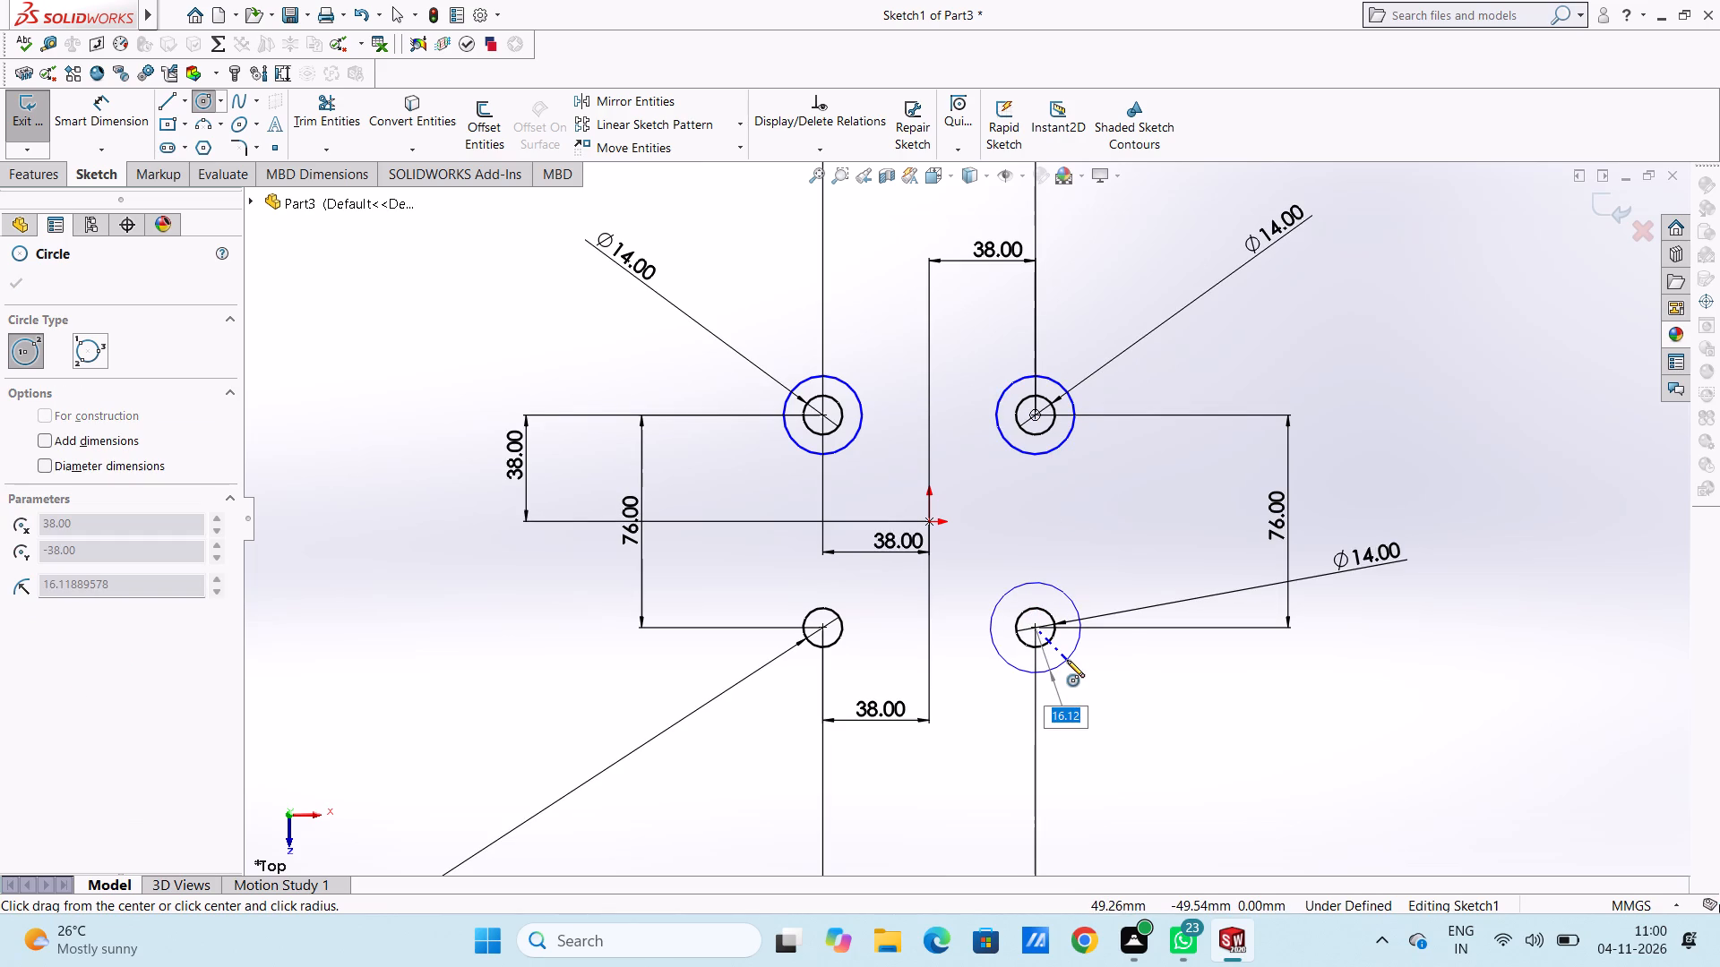
text(14)
key(Return)
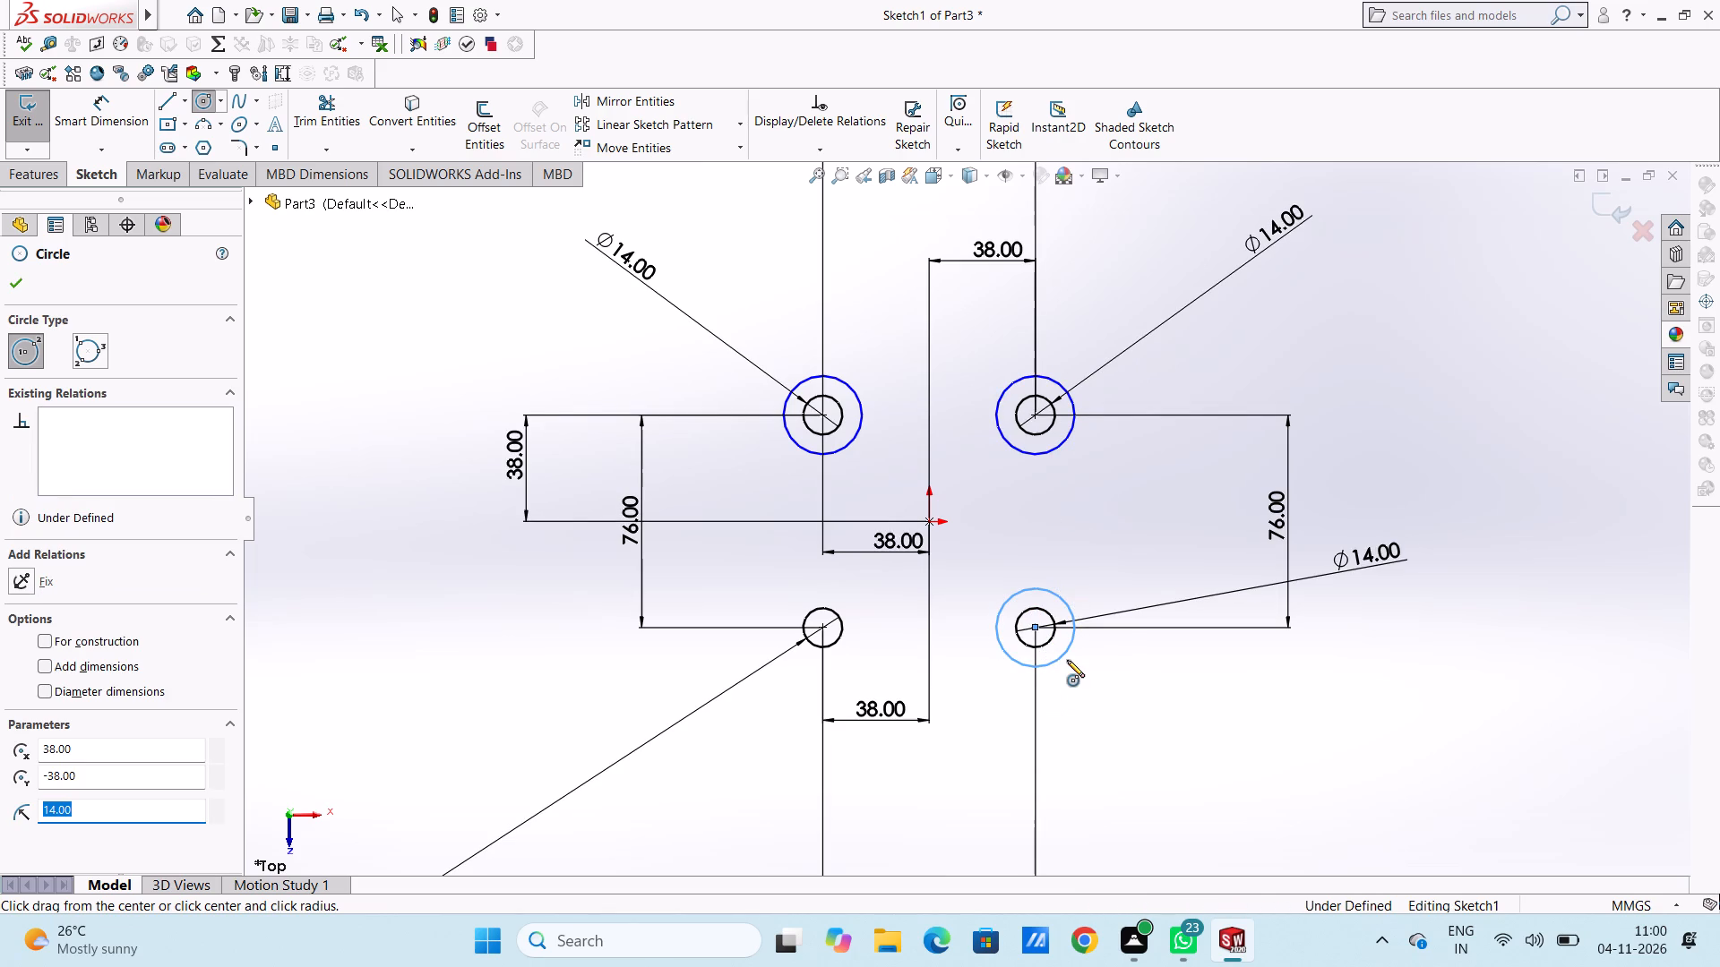
click(825, 630)
text(14)
key(Return)
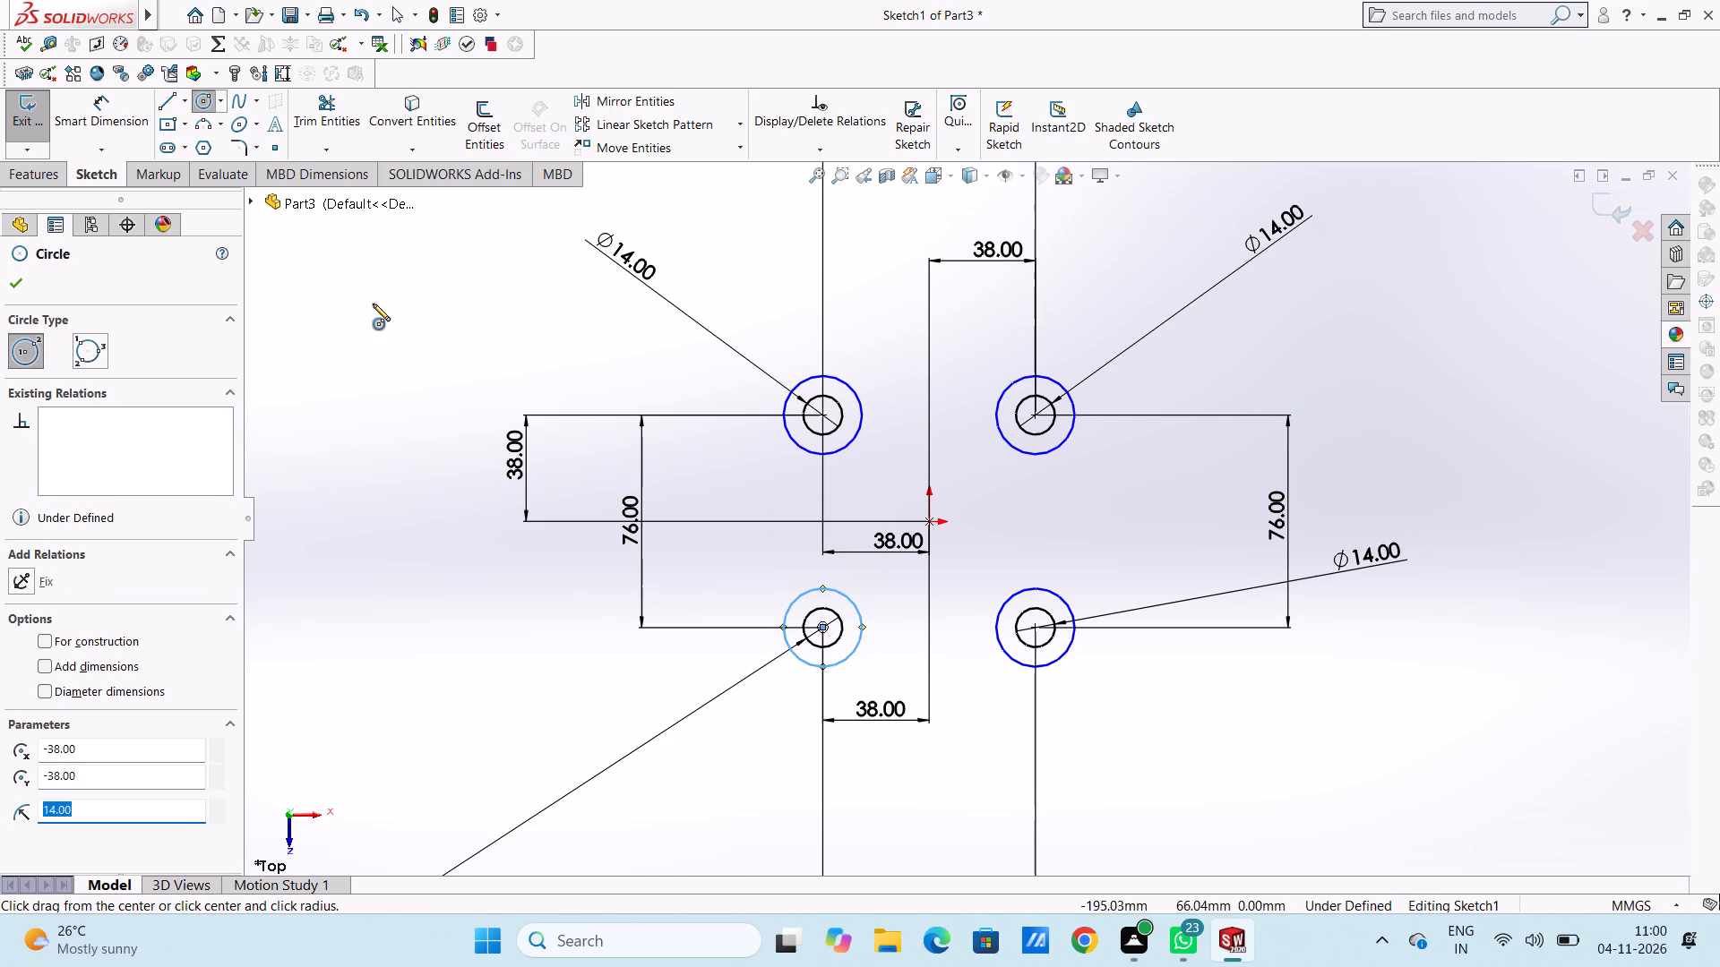
right_click(374, 305)
double_click(390, 317)
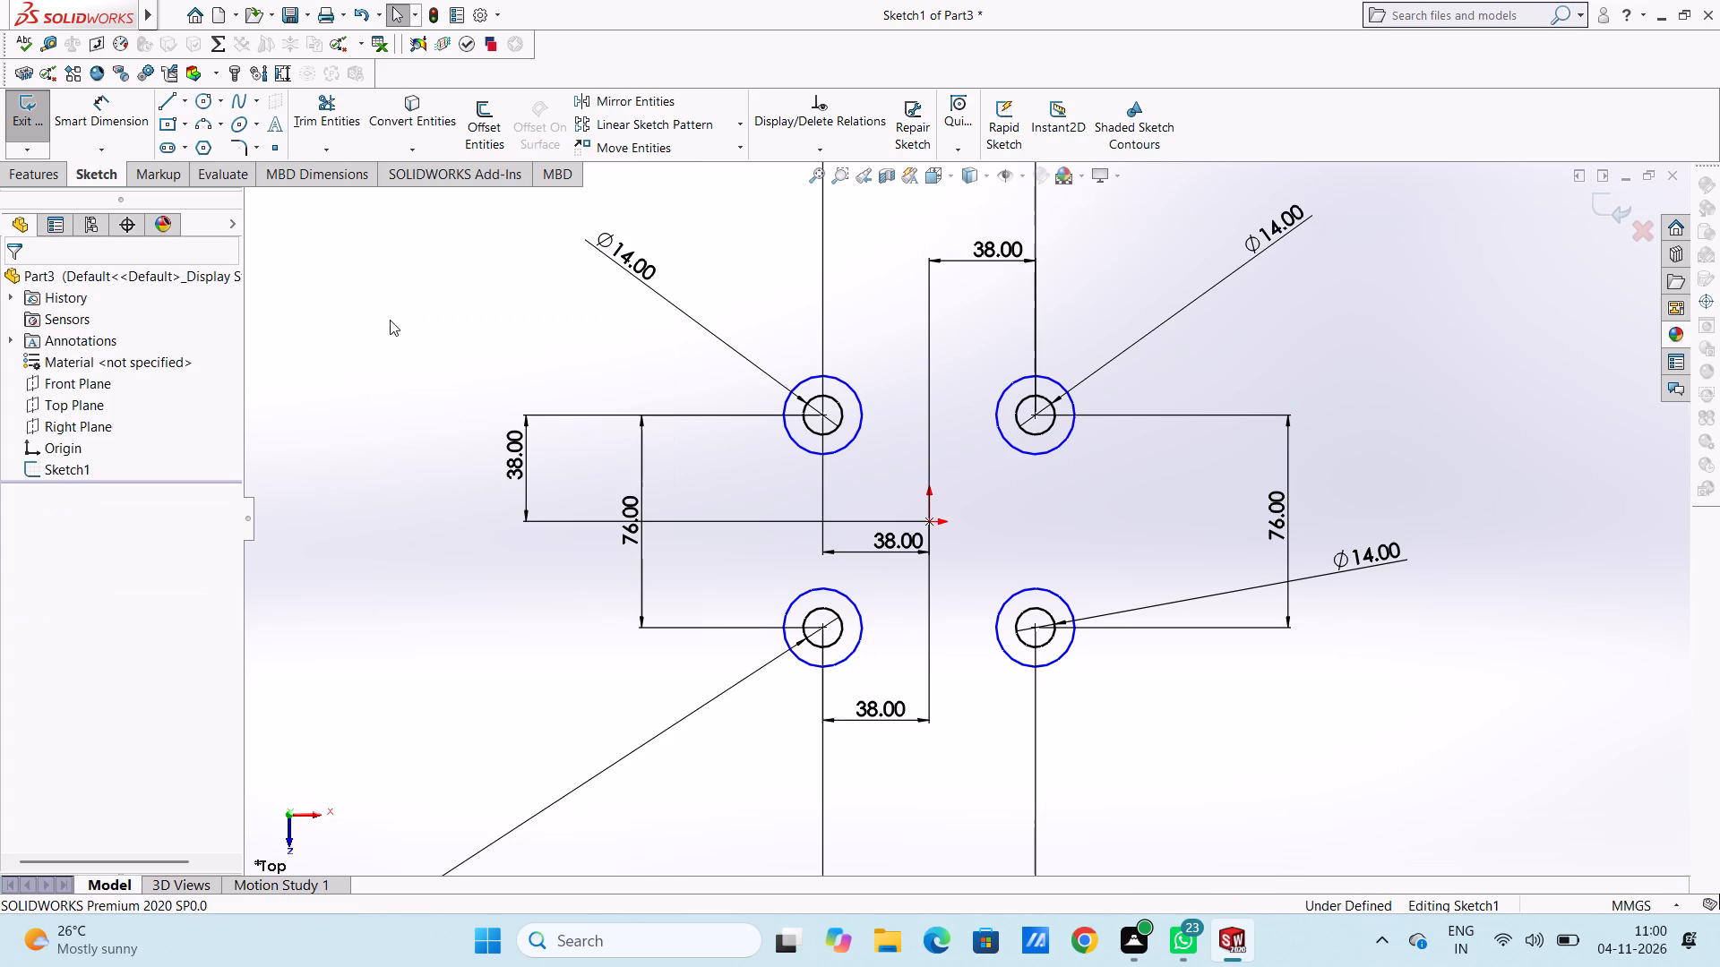
Add a 28 mm diameter dimension to the outer circle of each of the two upper circle pairs, placed outward of the circles.
scroll(390, 320, up, 4)
scroll(1012, 563, down, 2)
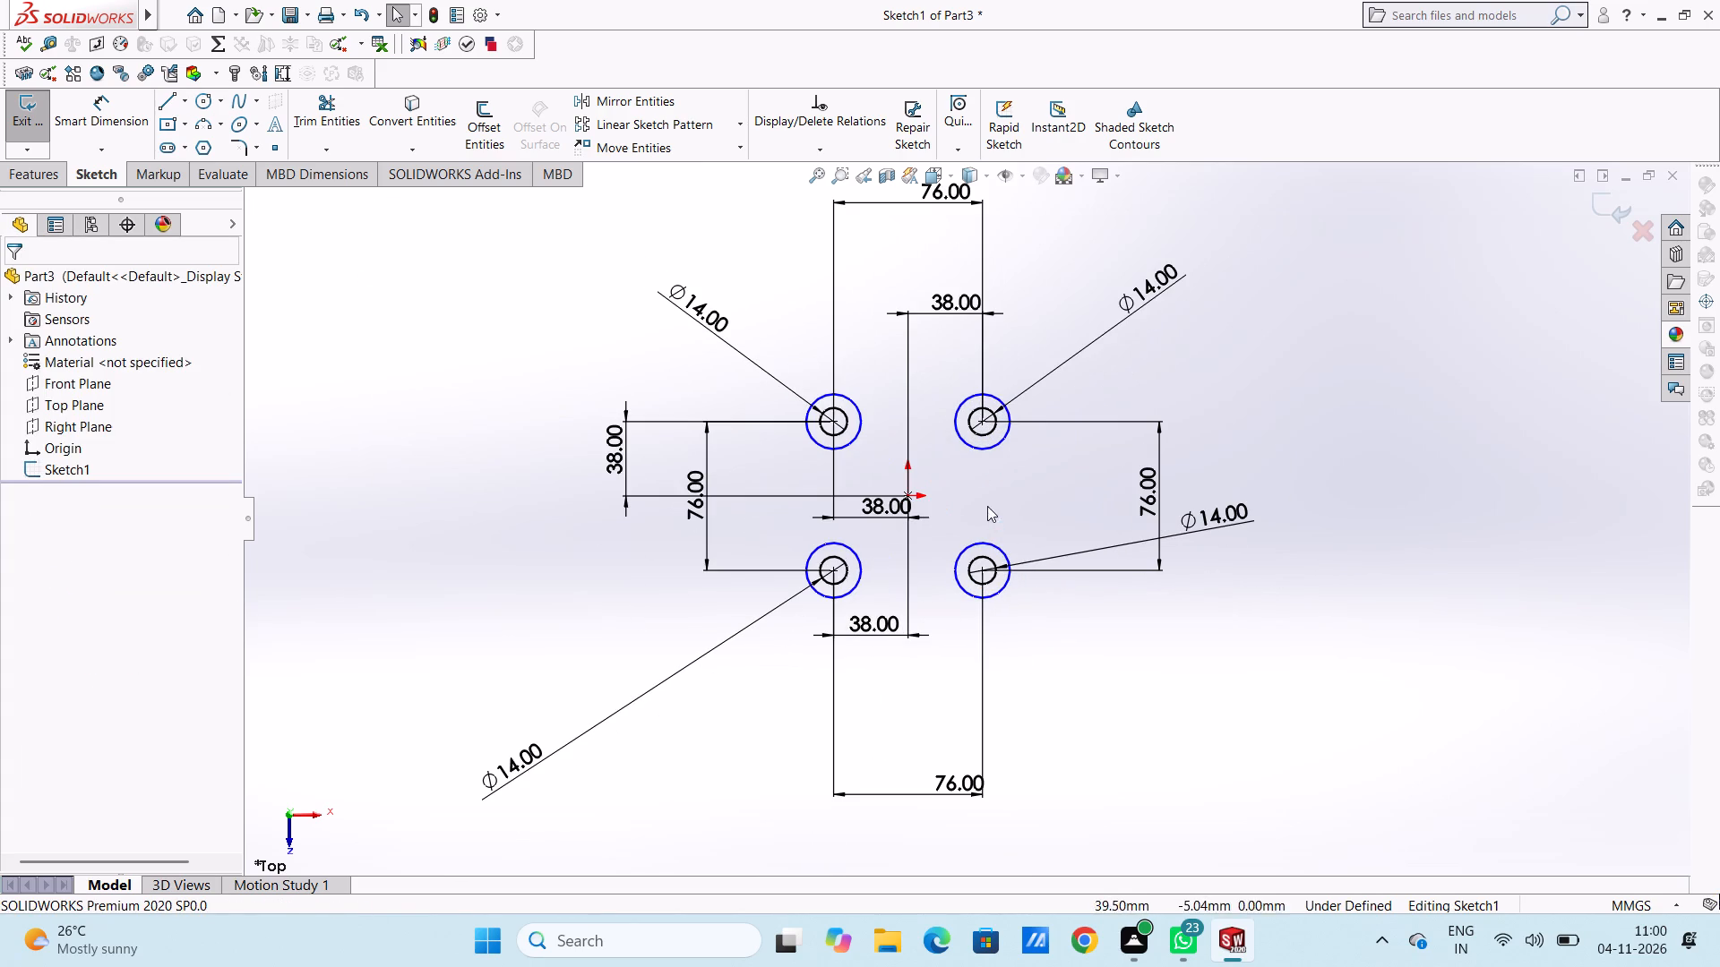
click(120, 124)
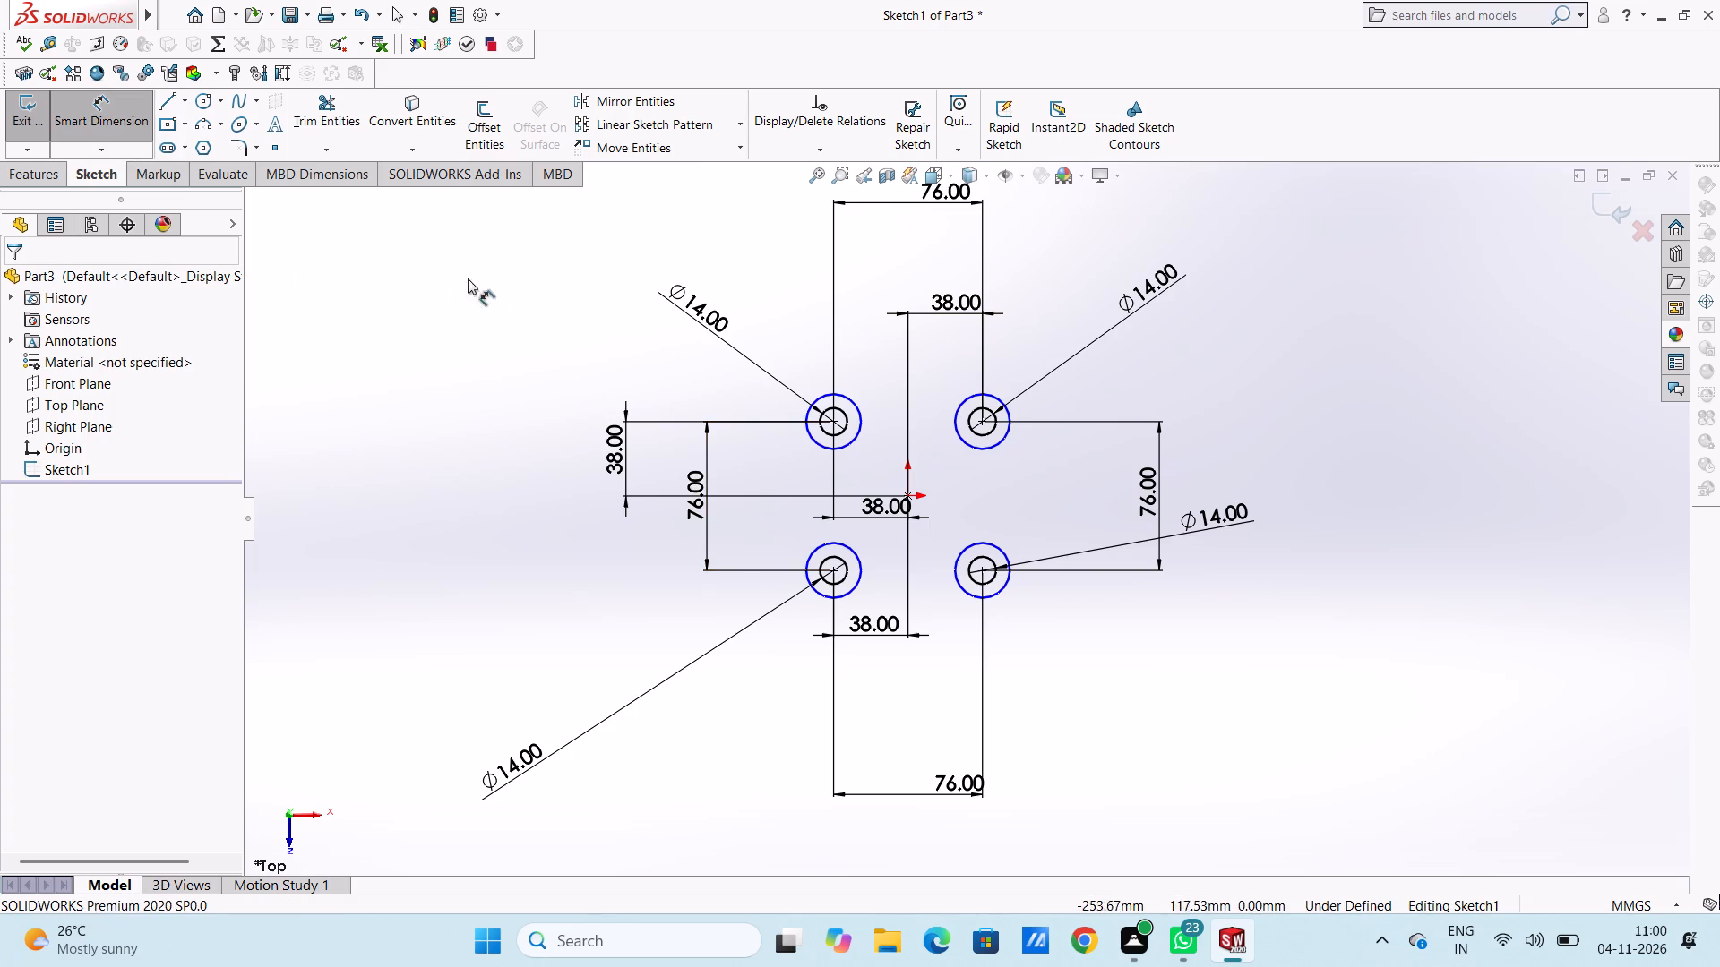
click(826, 399)
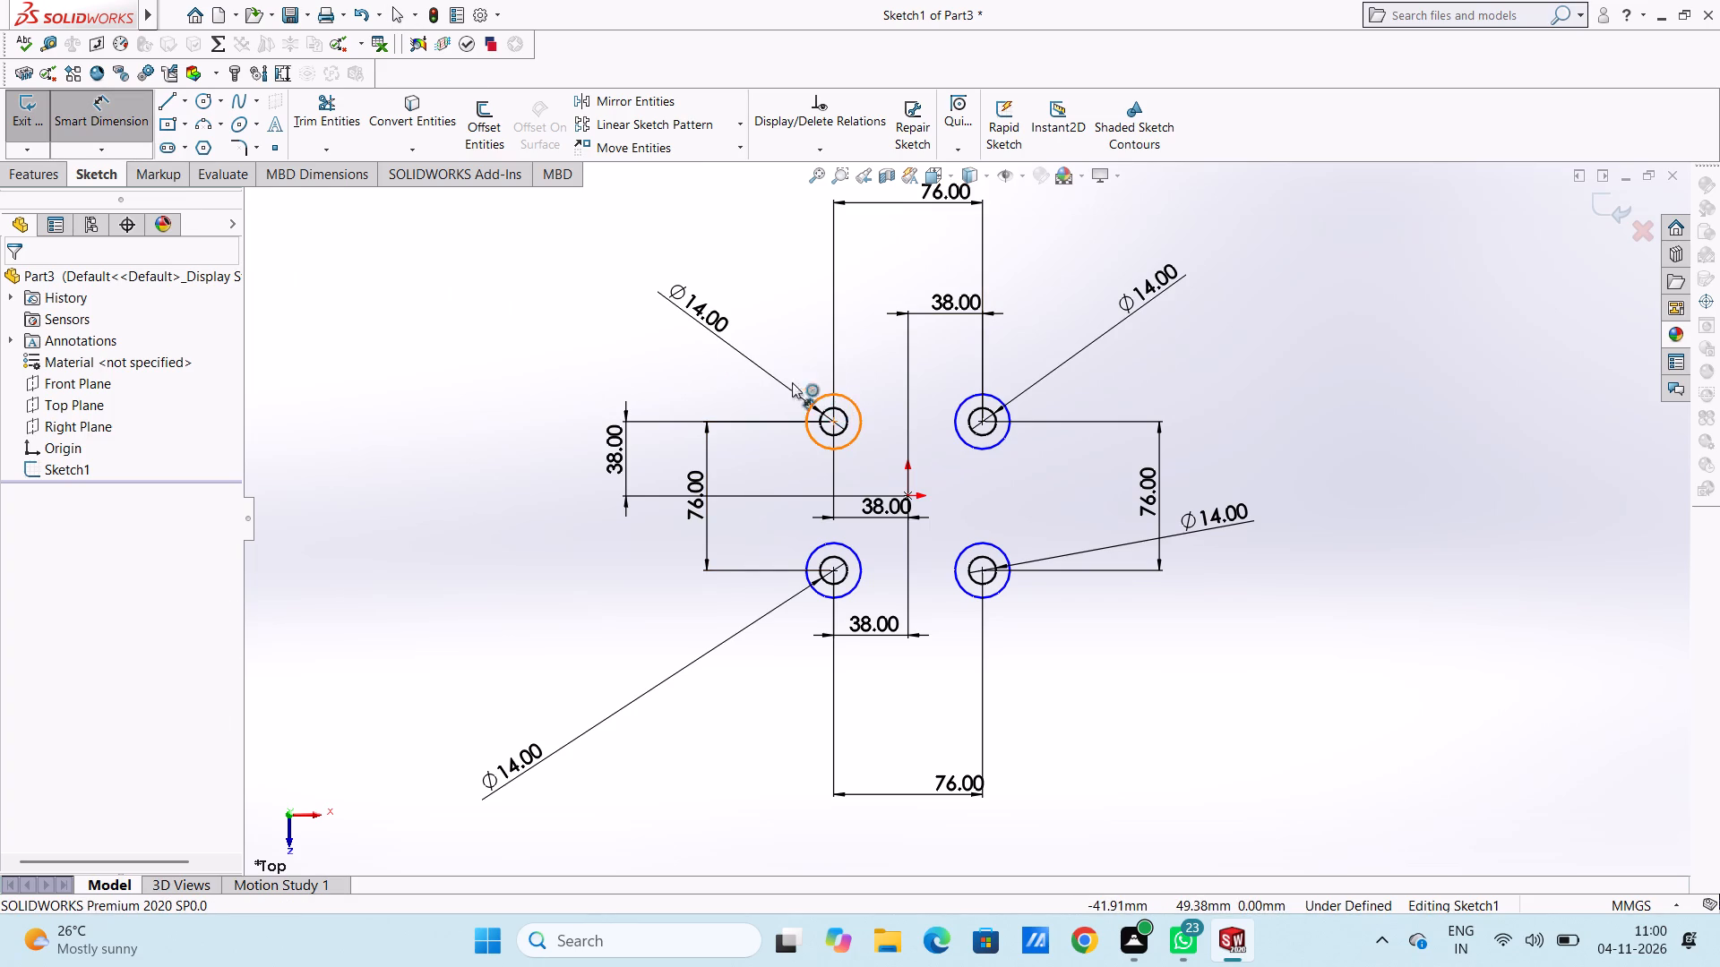
click(513, 349)
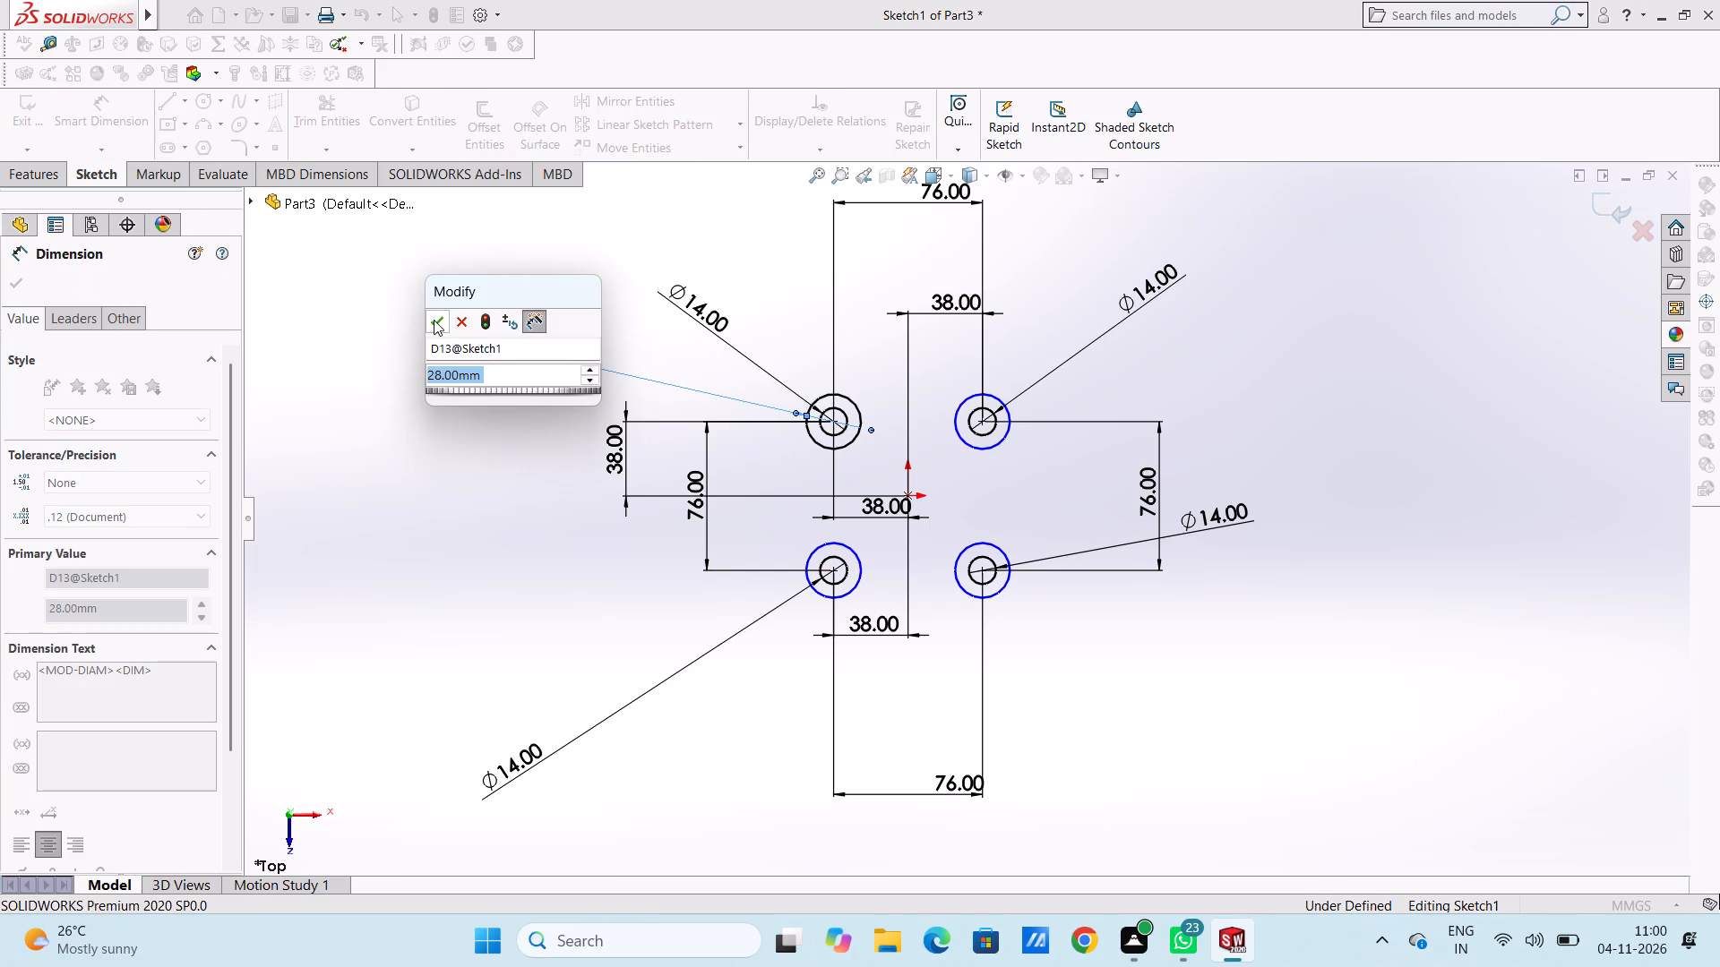
click(433, 318)
click(419, 289)
click(971, 403)
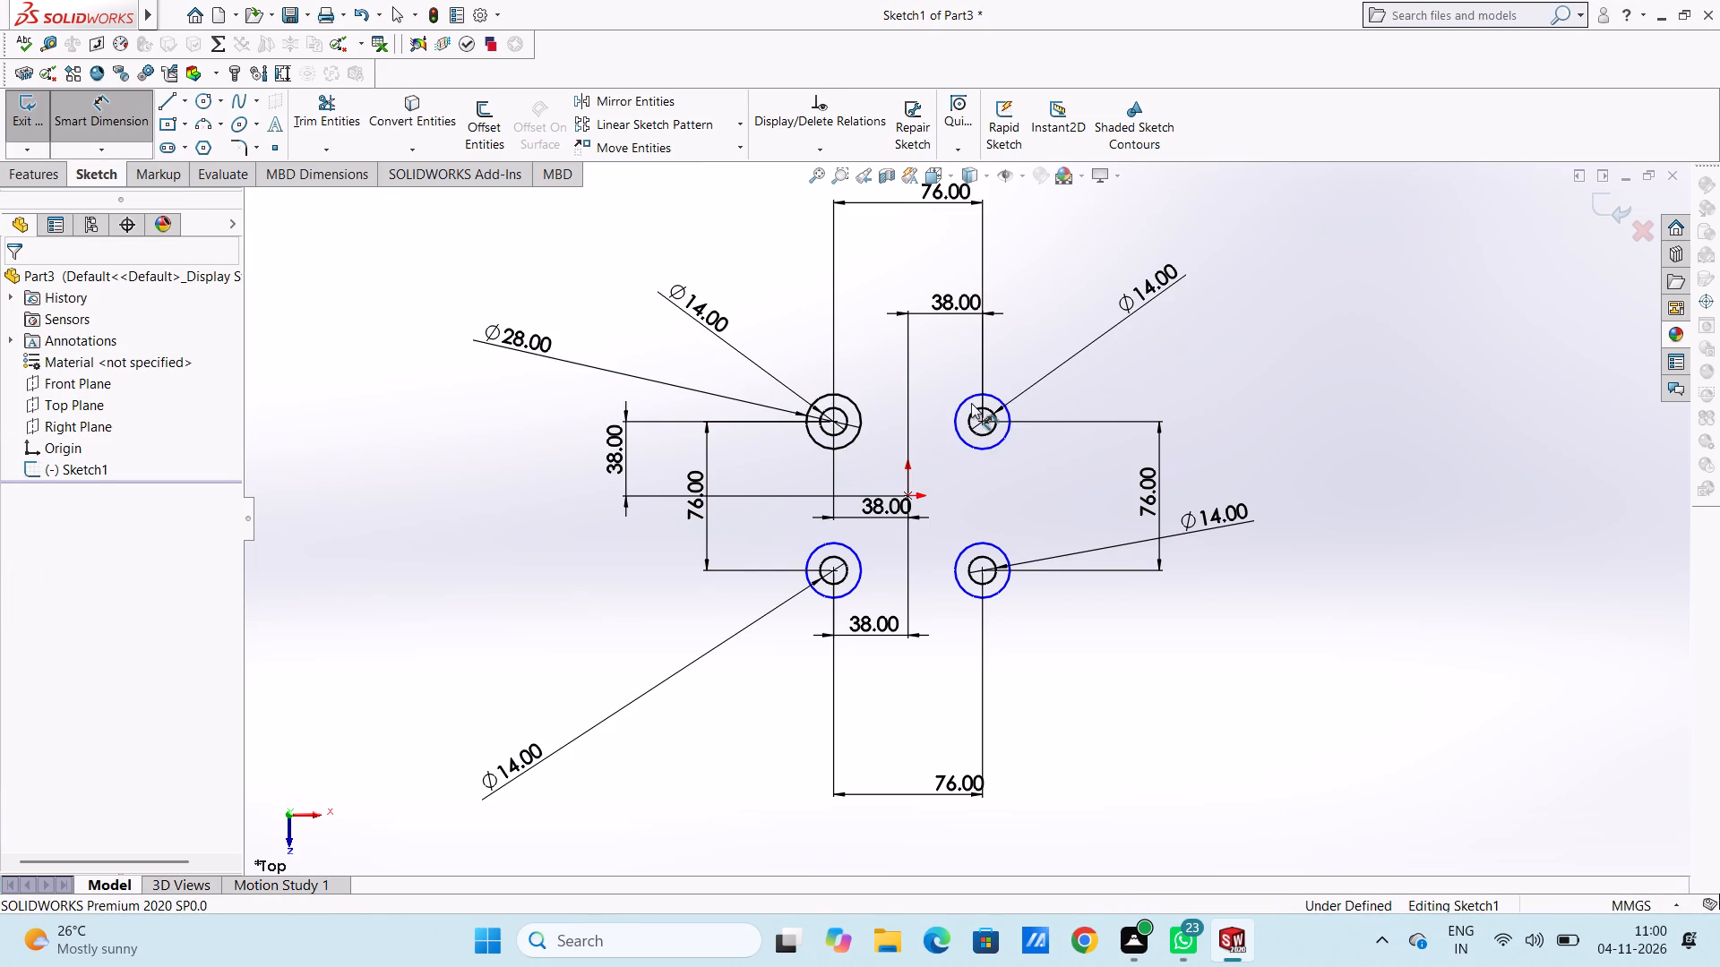
click(970, 402)
click(1347, 361)
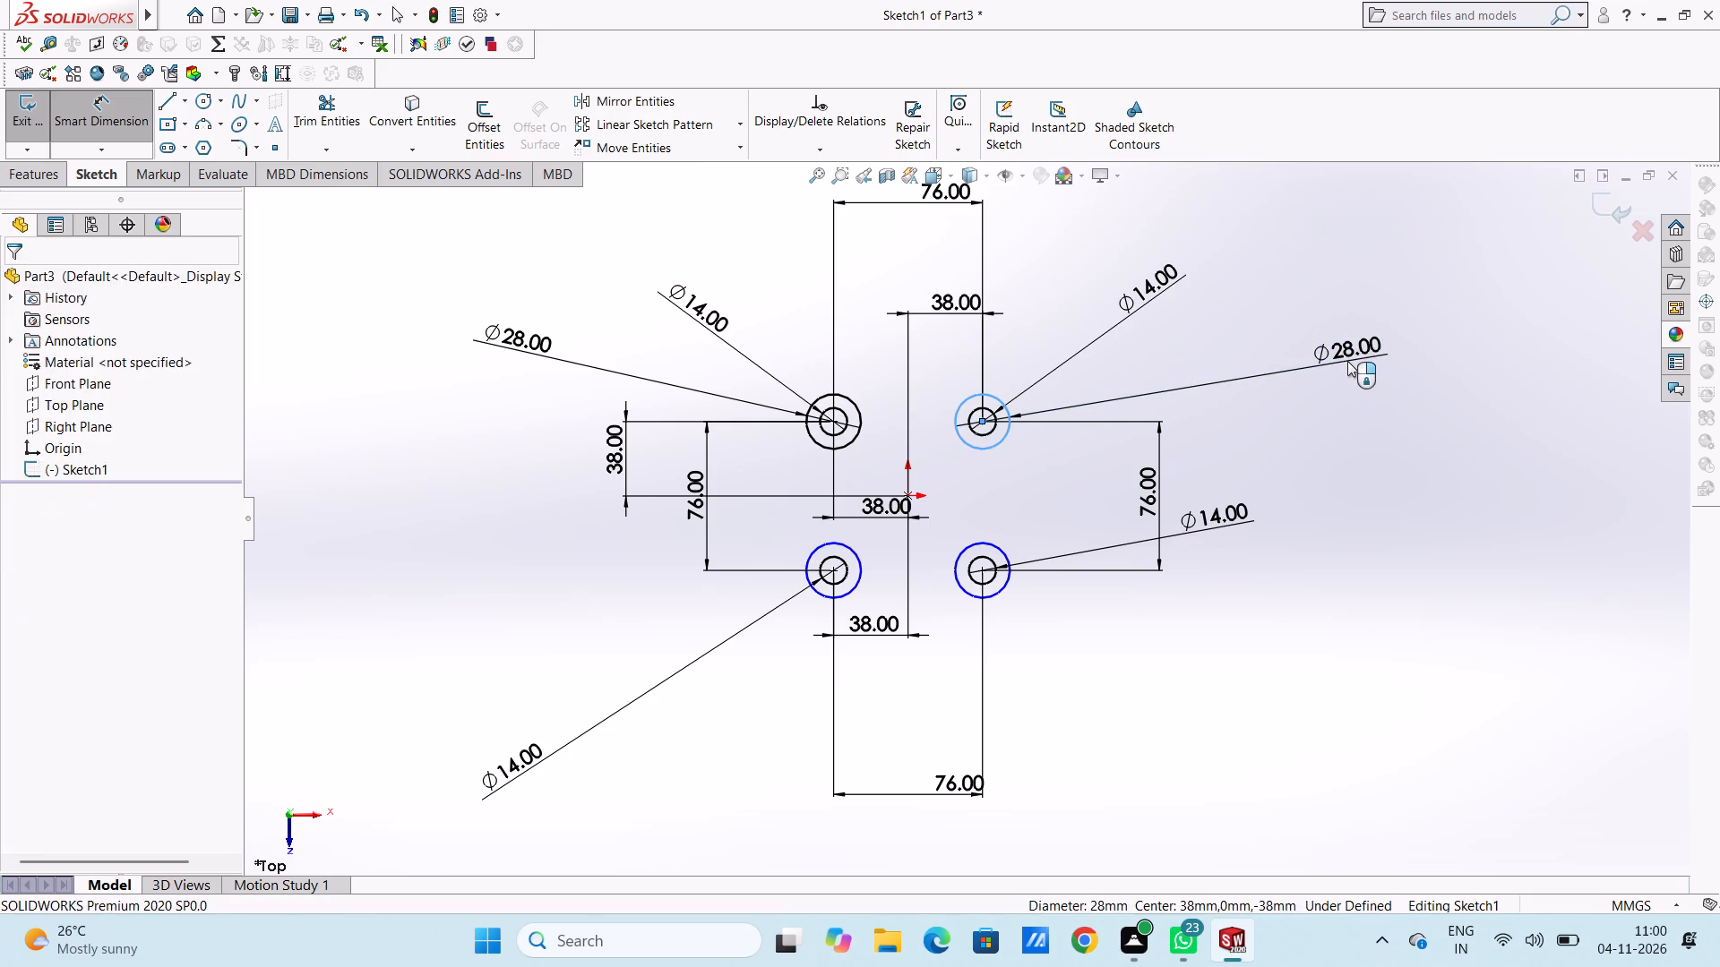
click(1275, 342)
click(1253, 338)
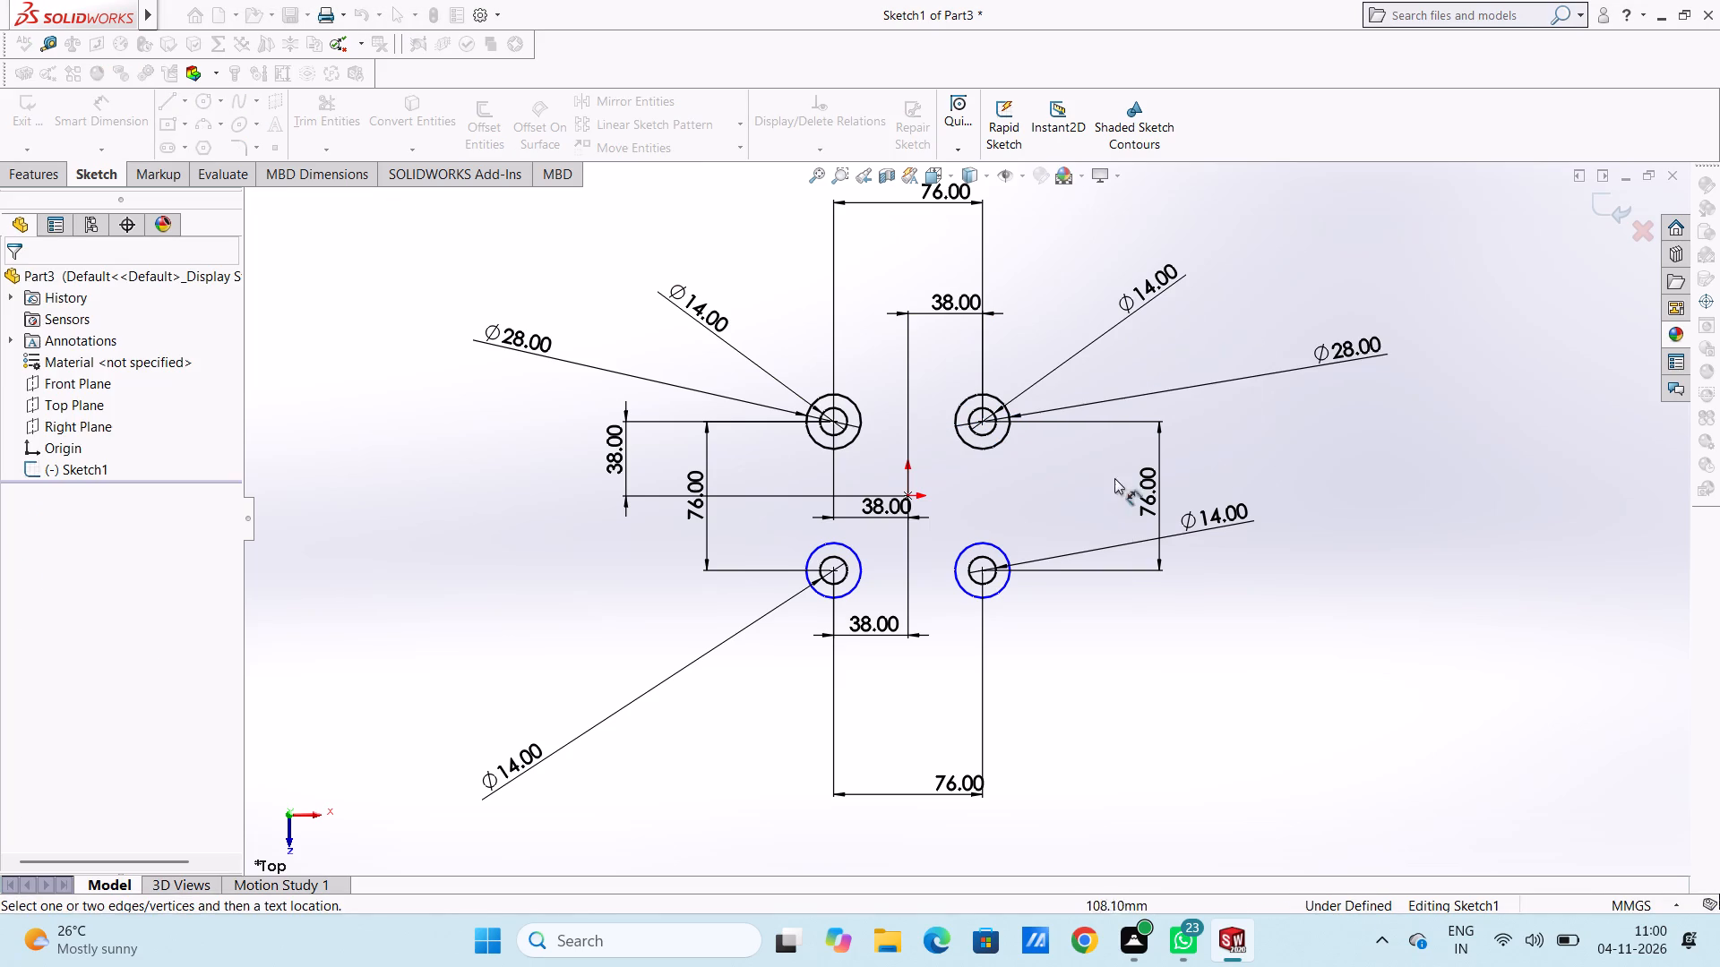
Add a 28 mm diameter dimension to the outer circle of each of the two lower circle pairs and finish dimensioning.
click(1001, 592)
click(1216, 748)
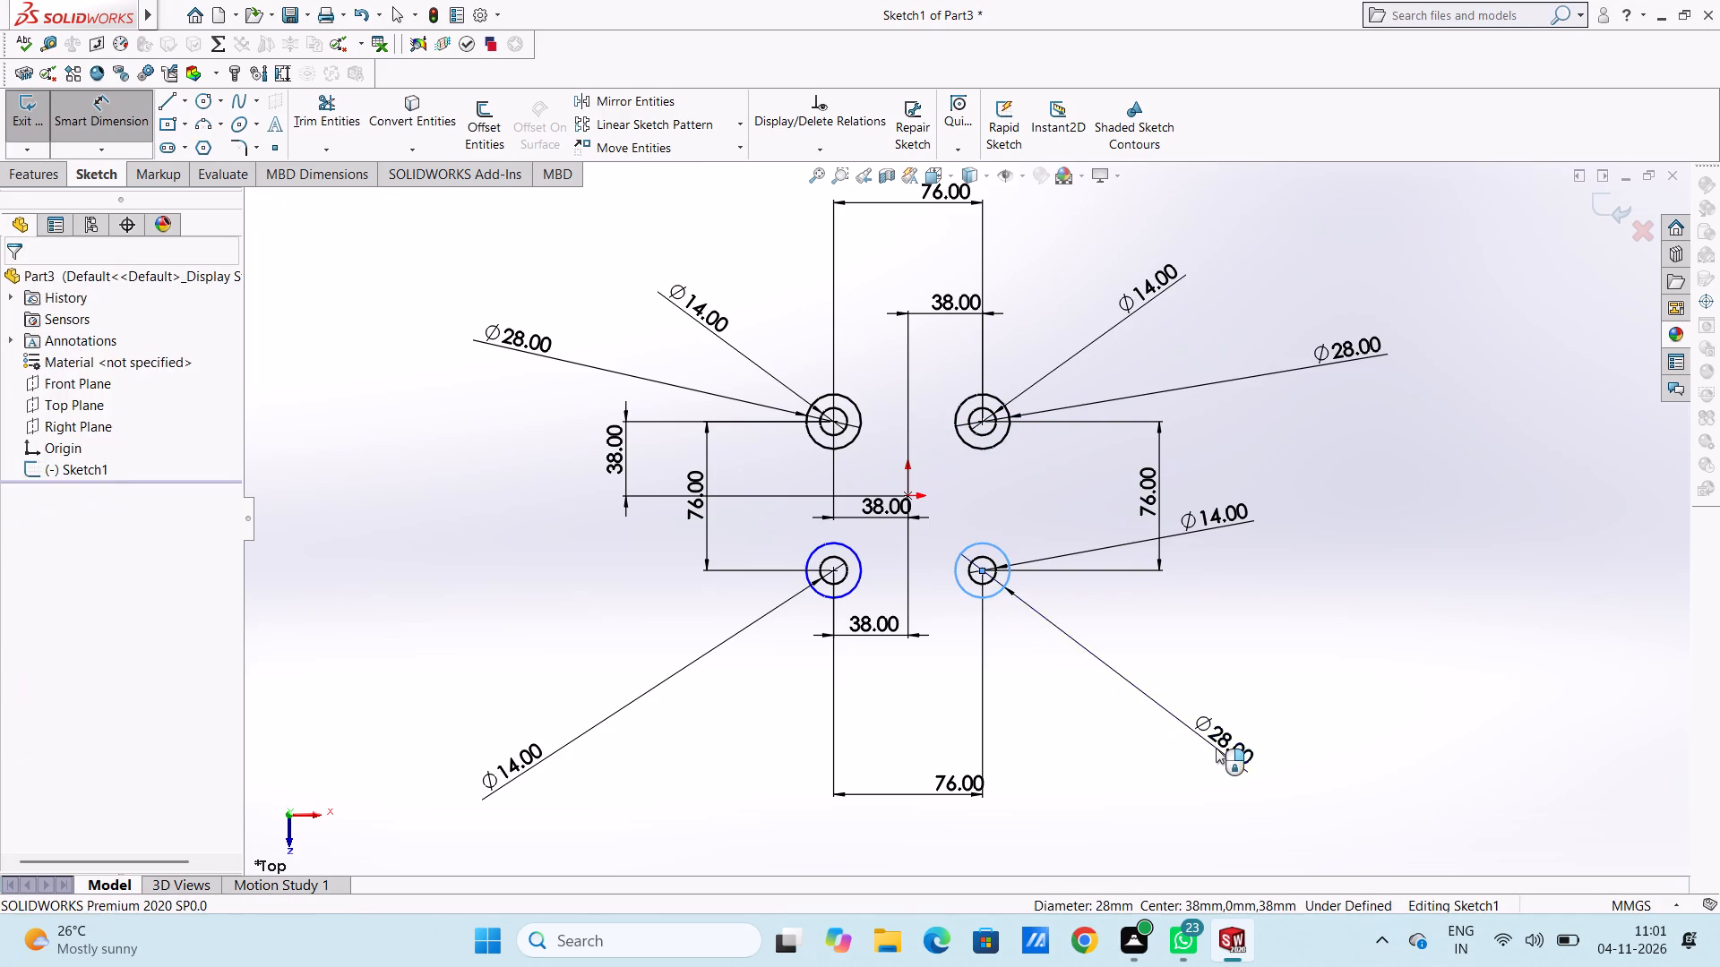
click(1139, 723)
click(1104, 712)
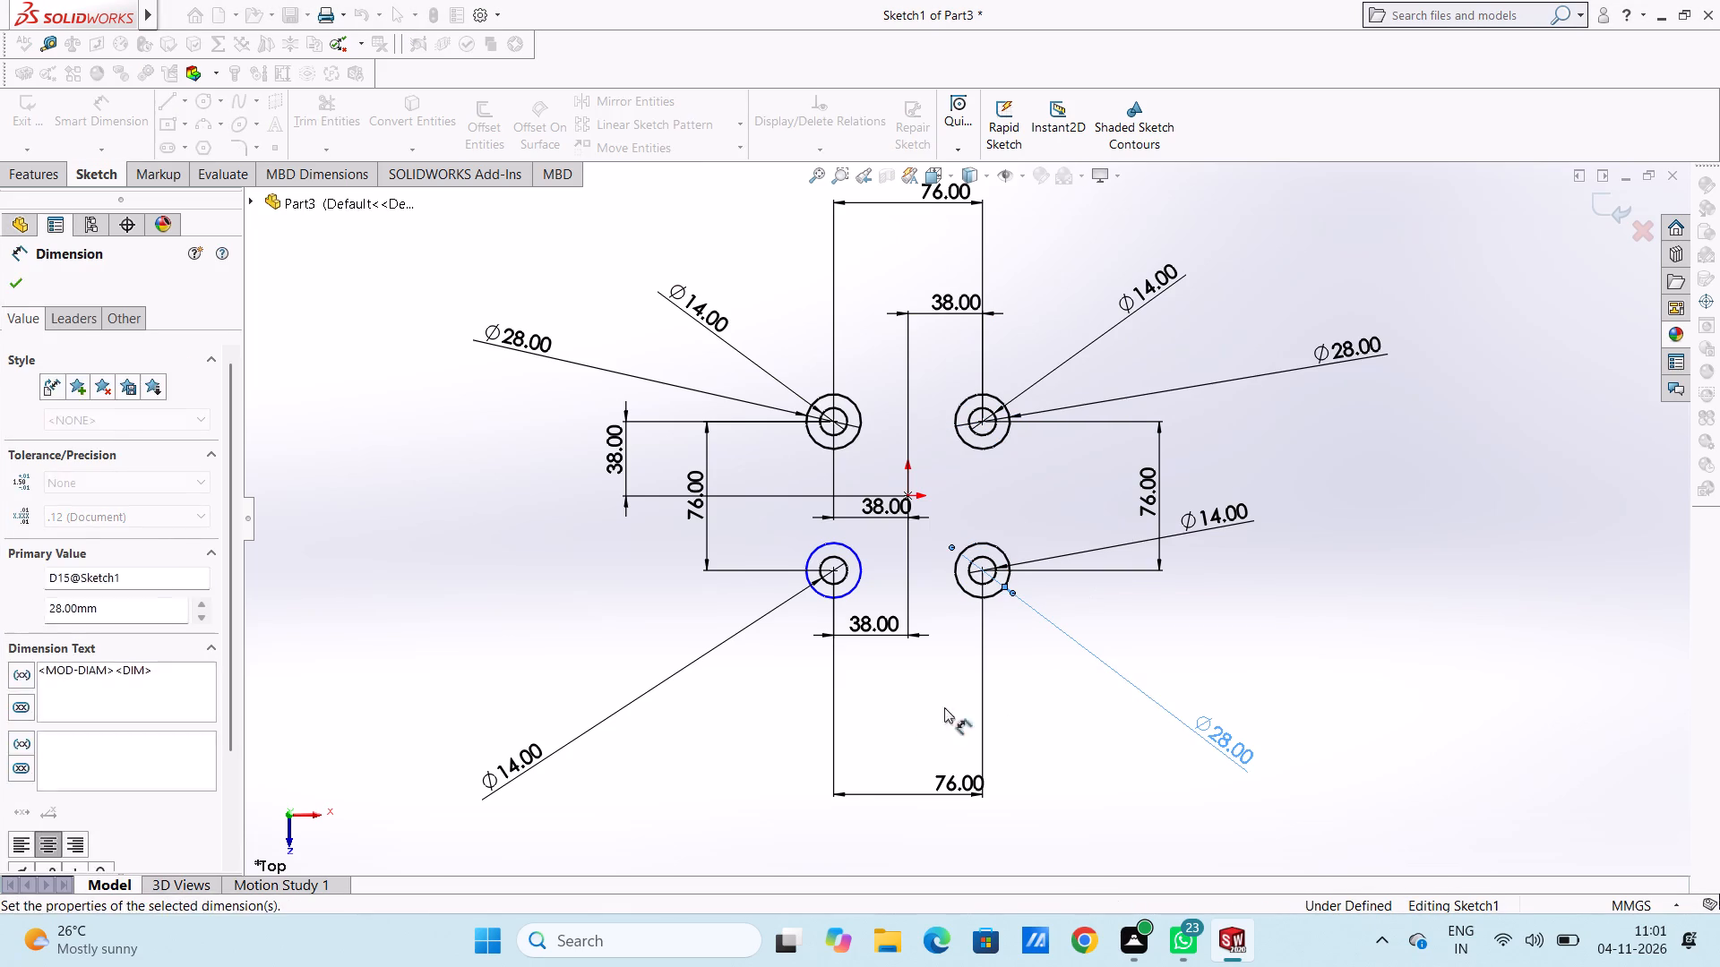
click(819, 594)
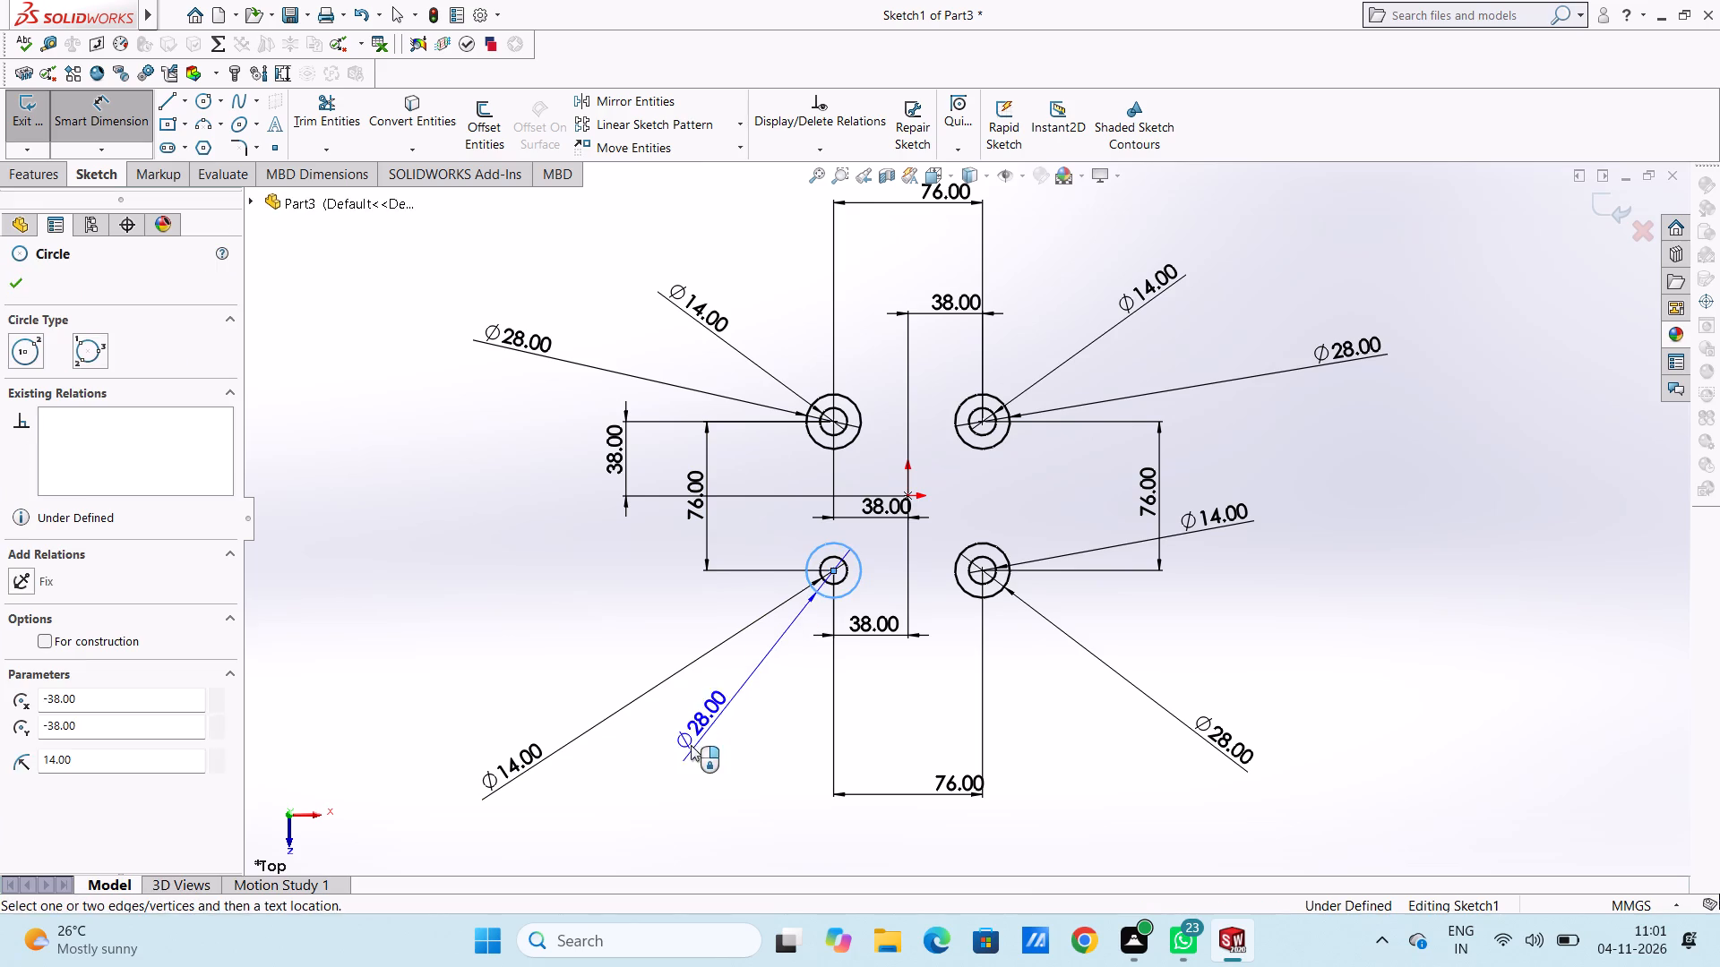
click(676, 757)
click(602, 730)
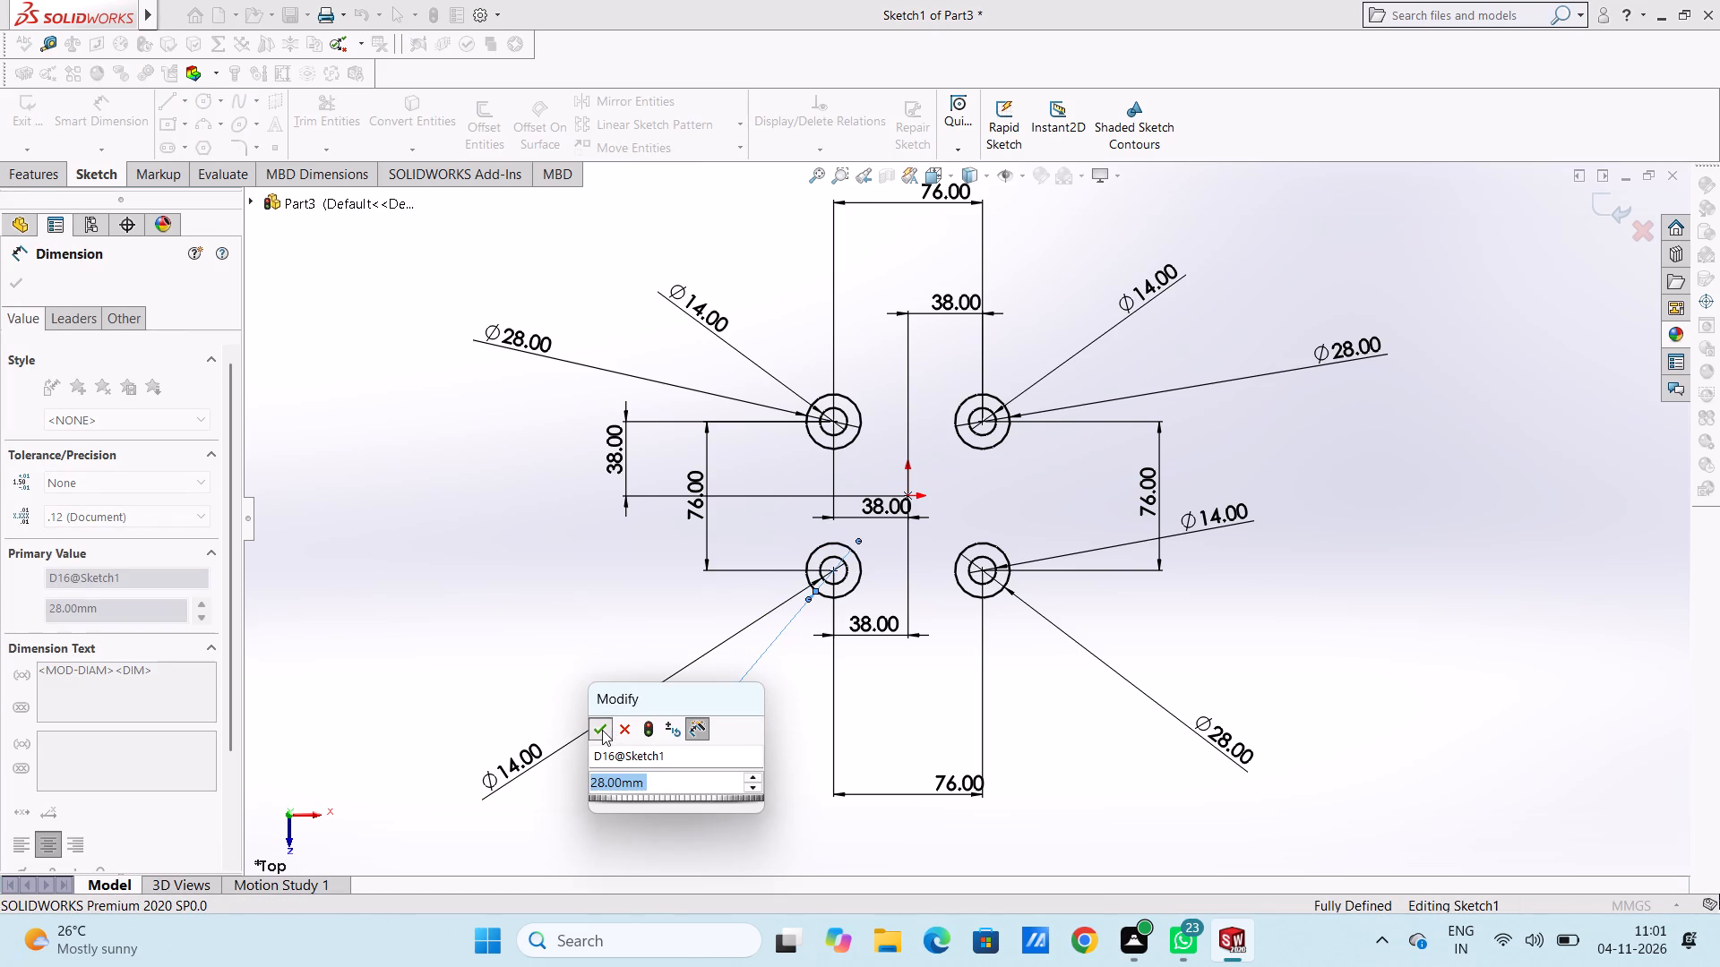
click(564, 624)
click(98, 106)
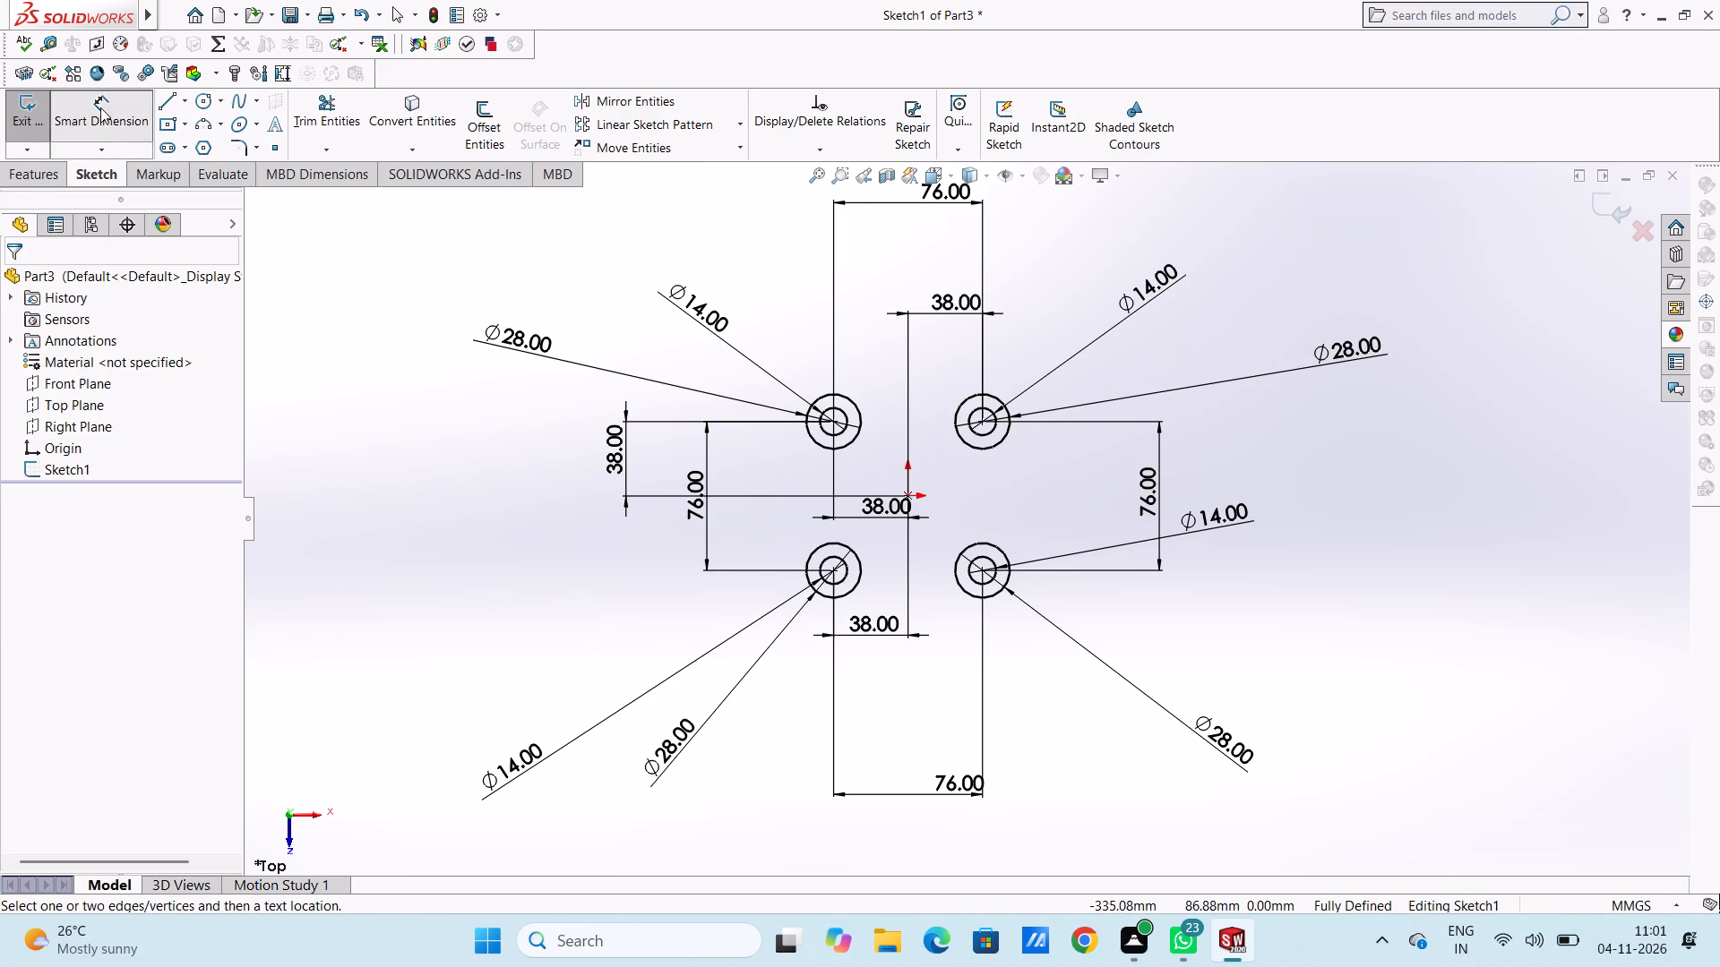
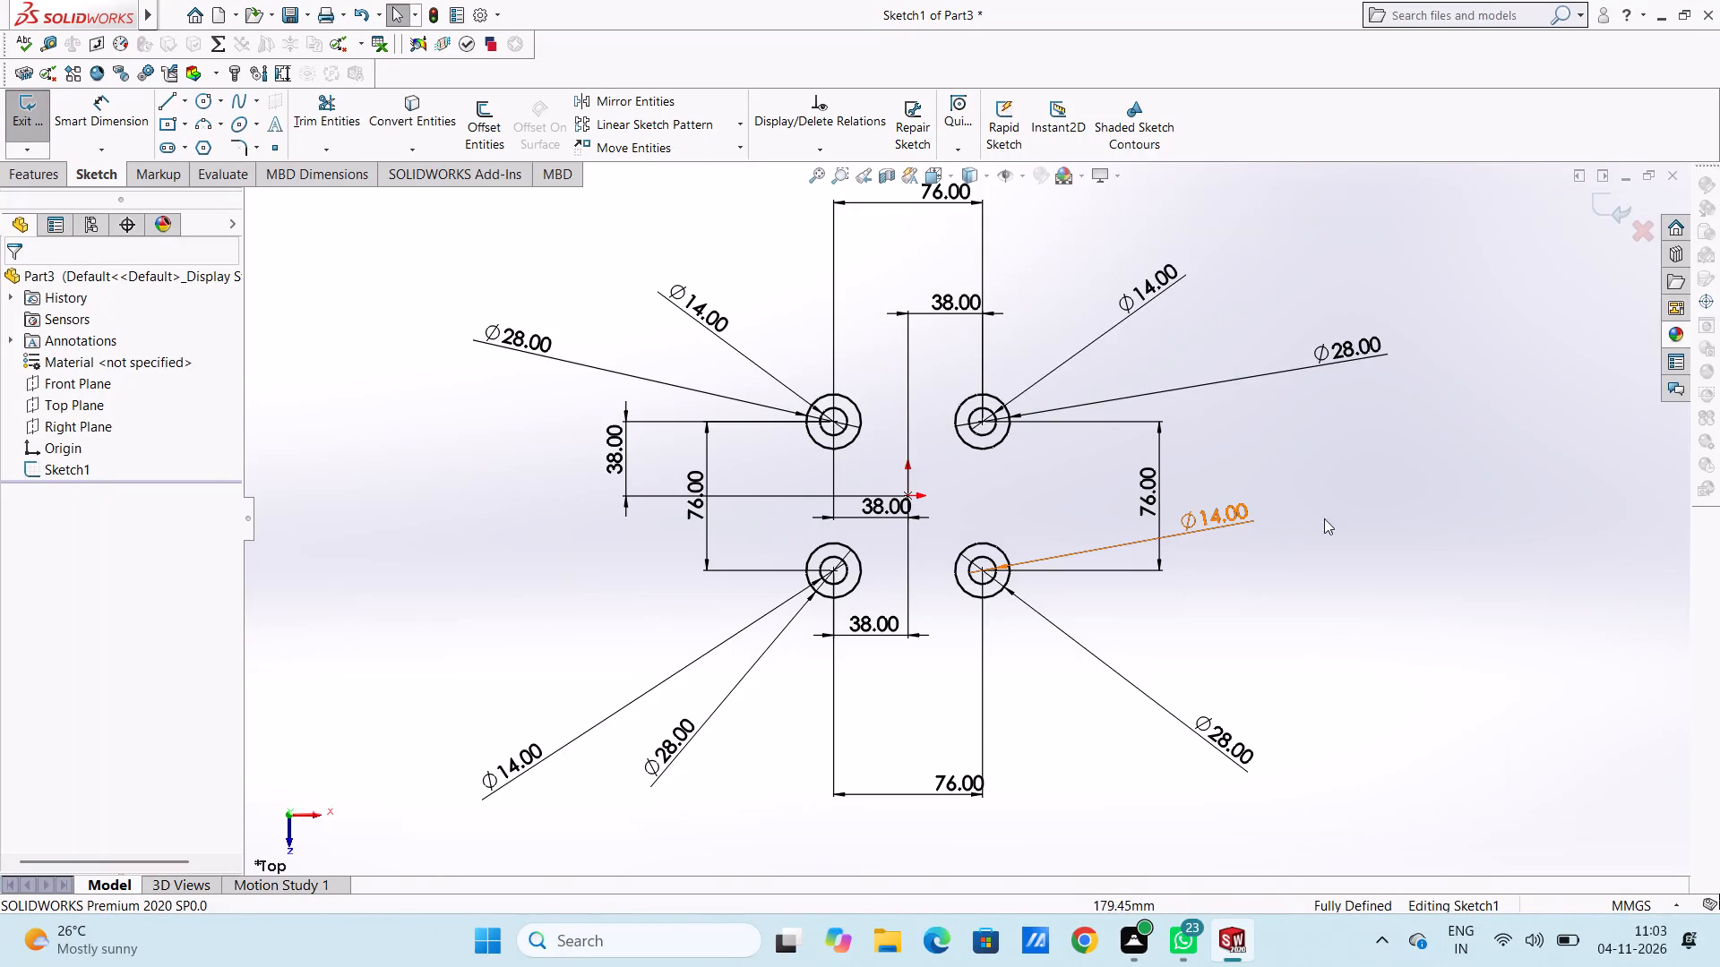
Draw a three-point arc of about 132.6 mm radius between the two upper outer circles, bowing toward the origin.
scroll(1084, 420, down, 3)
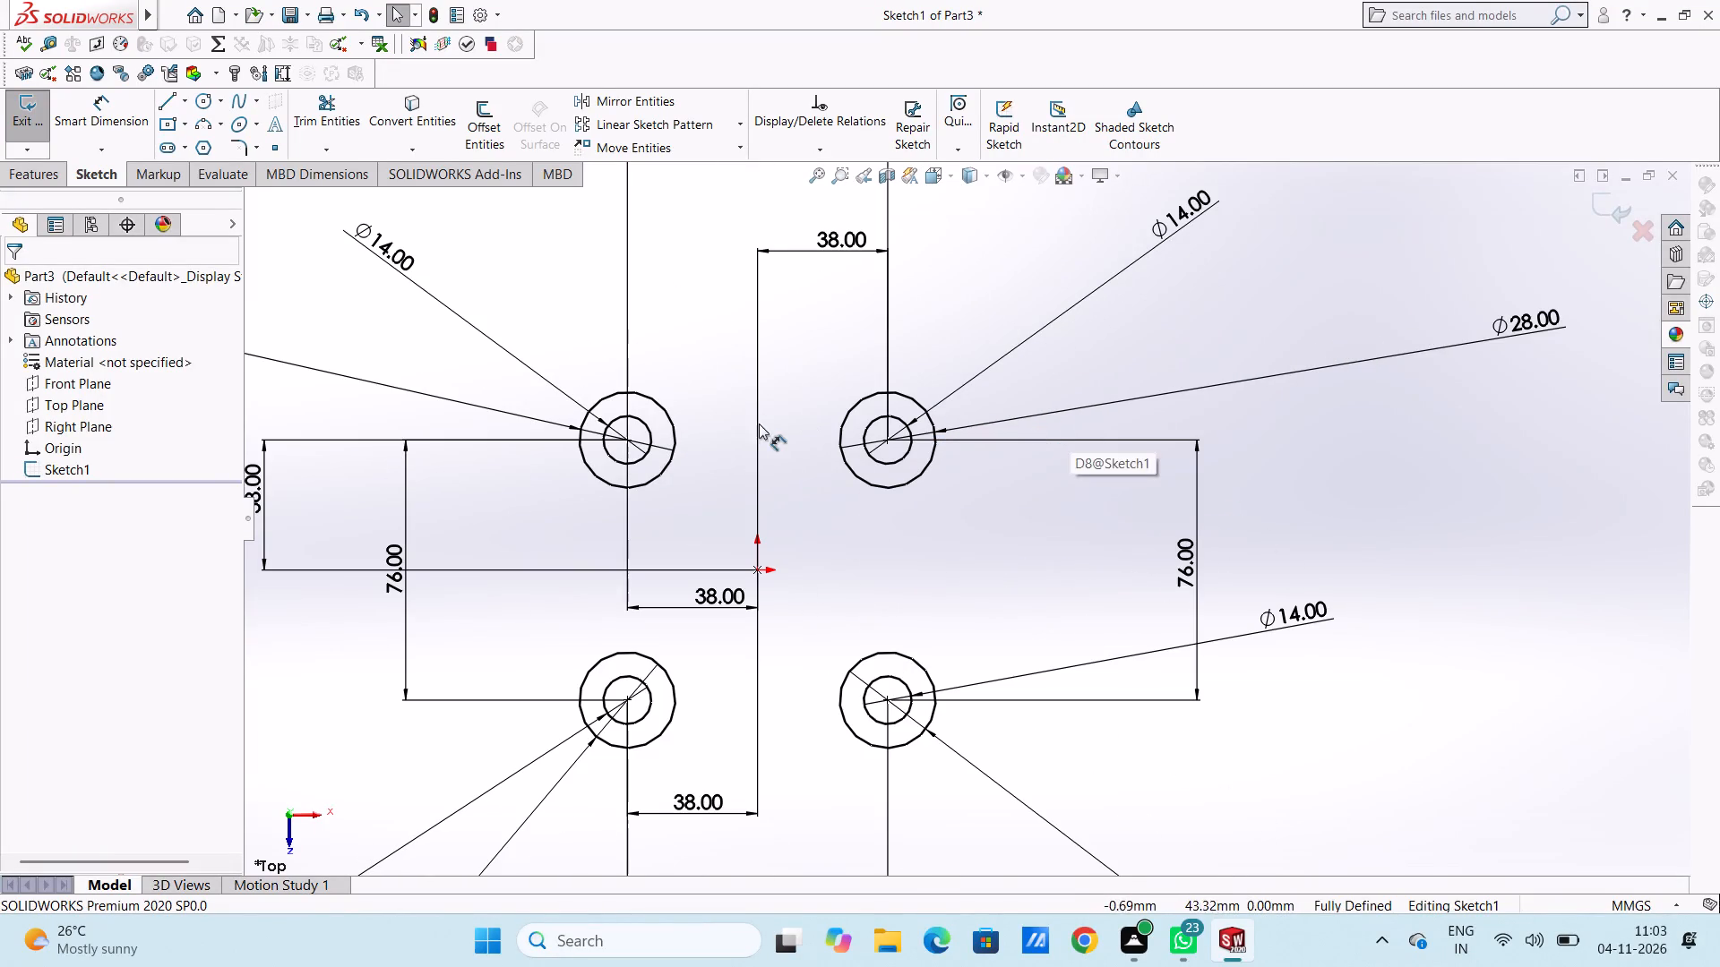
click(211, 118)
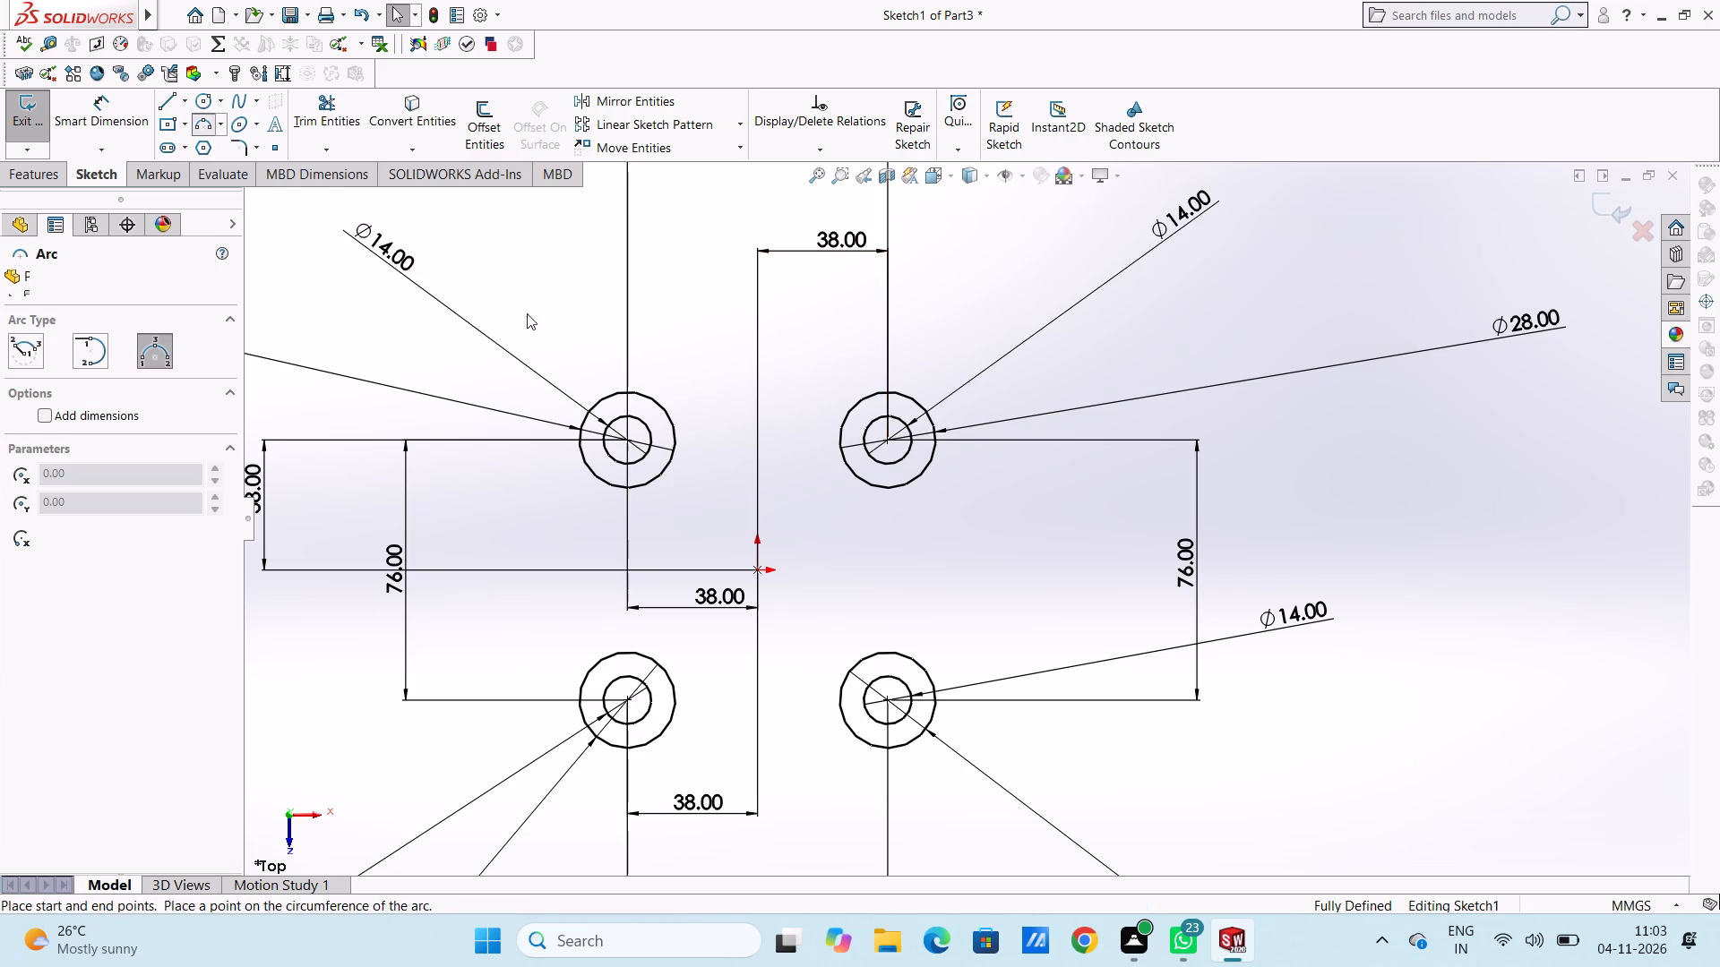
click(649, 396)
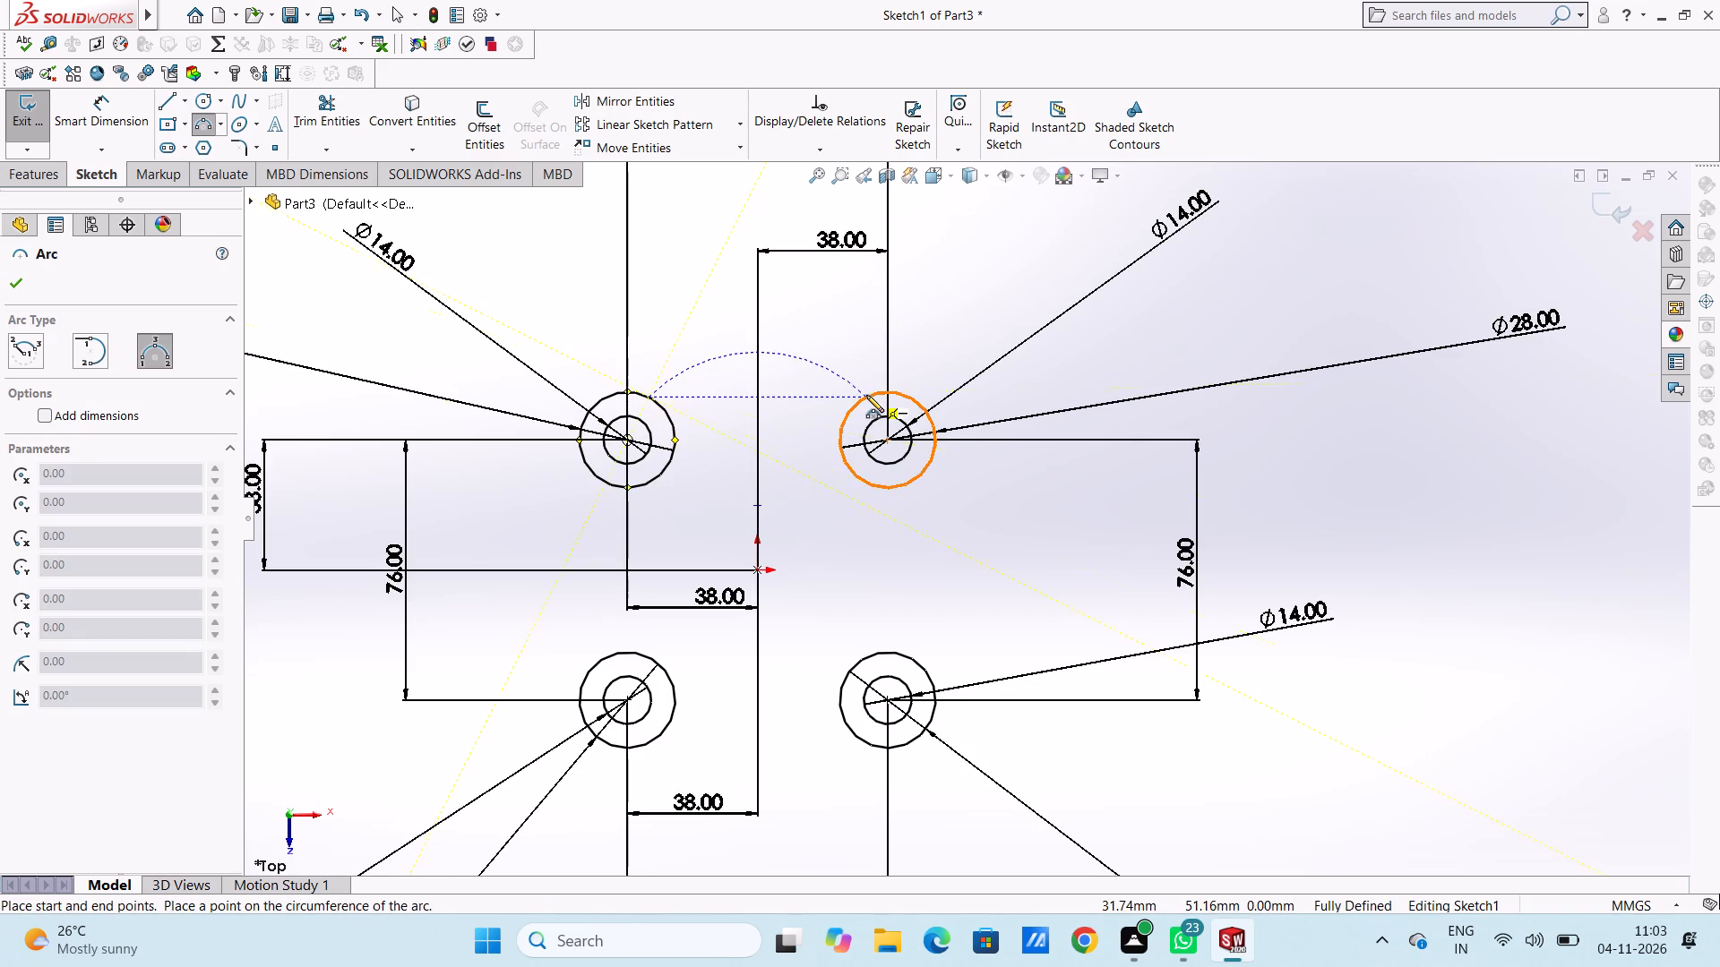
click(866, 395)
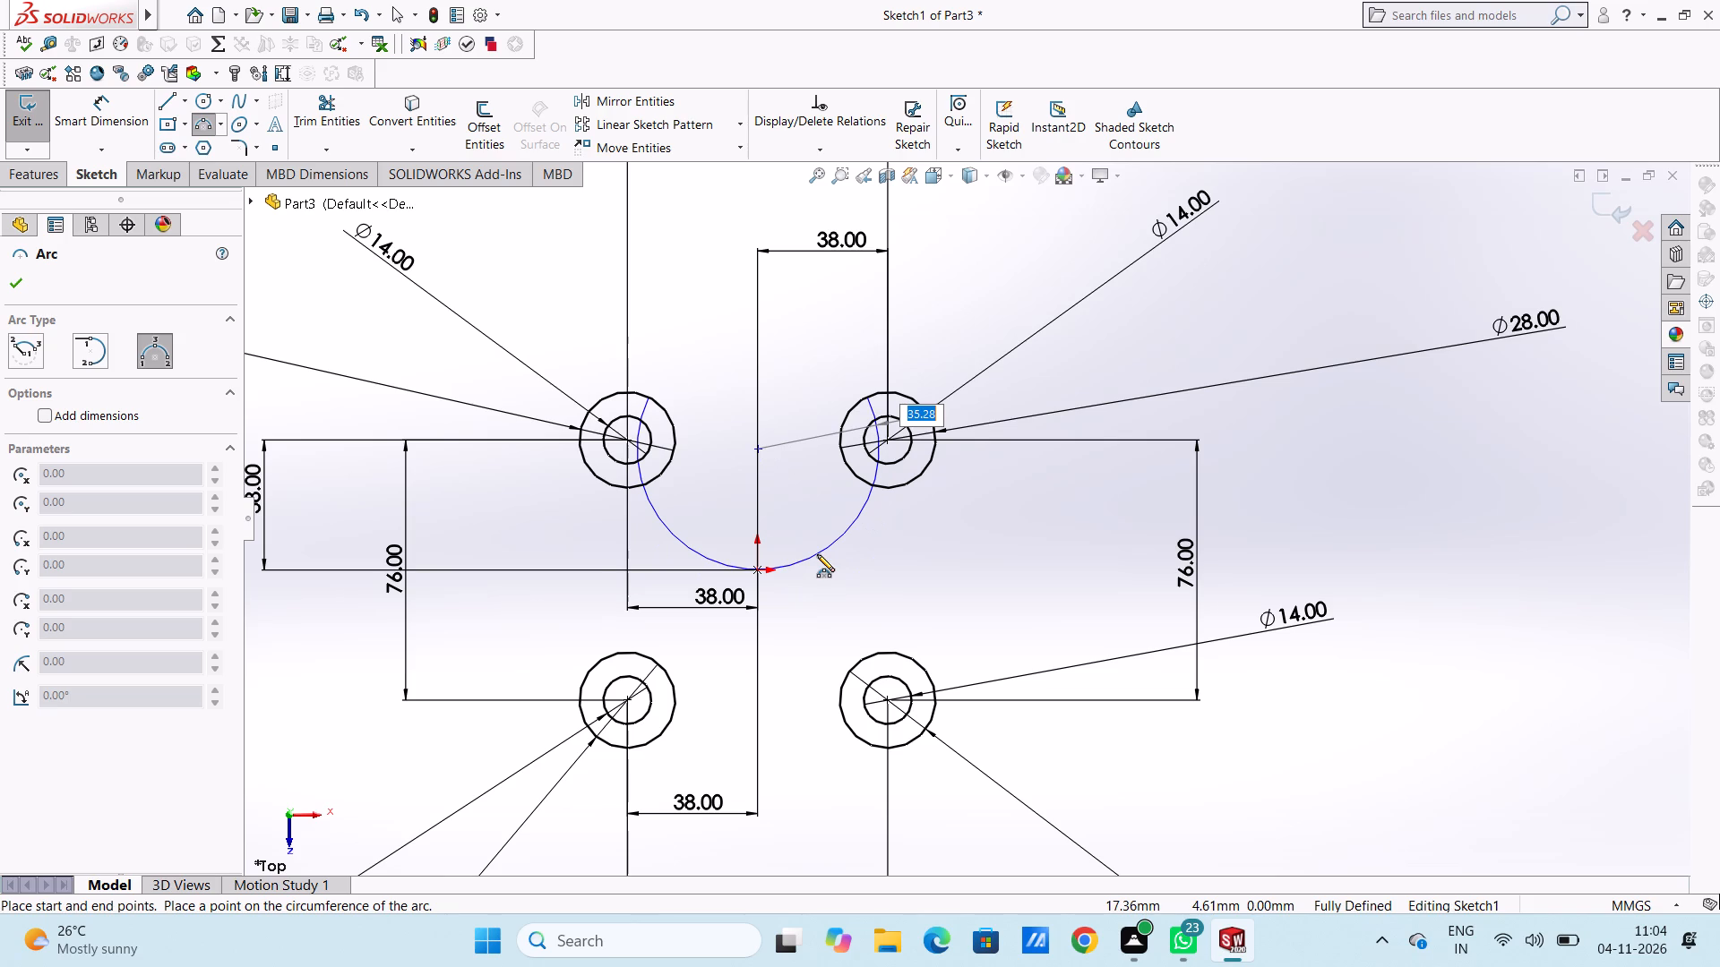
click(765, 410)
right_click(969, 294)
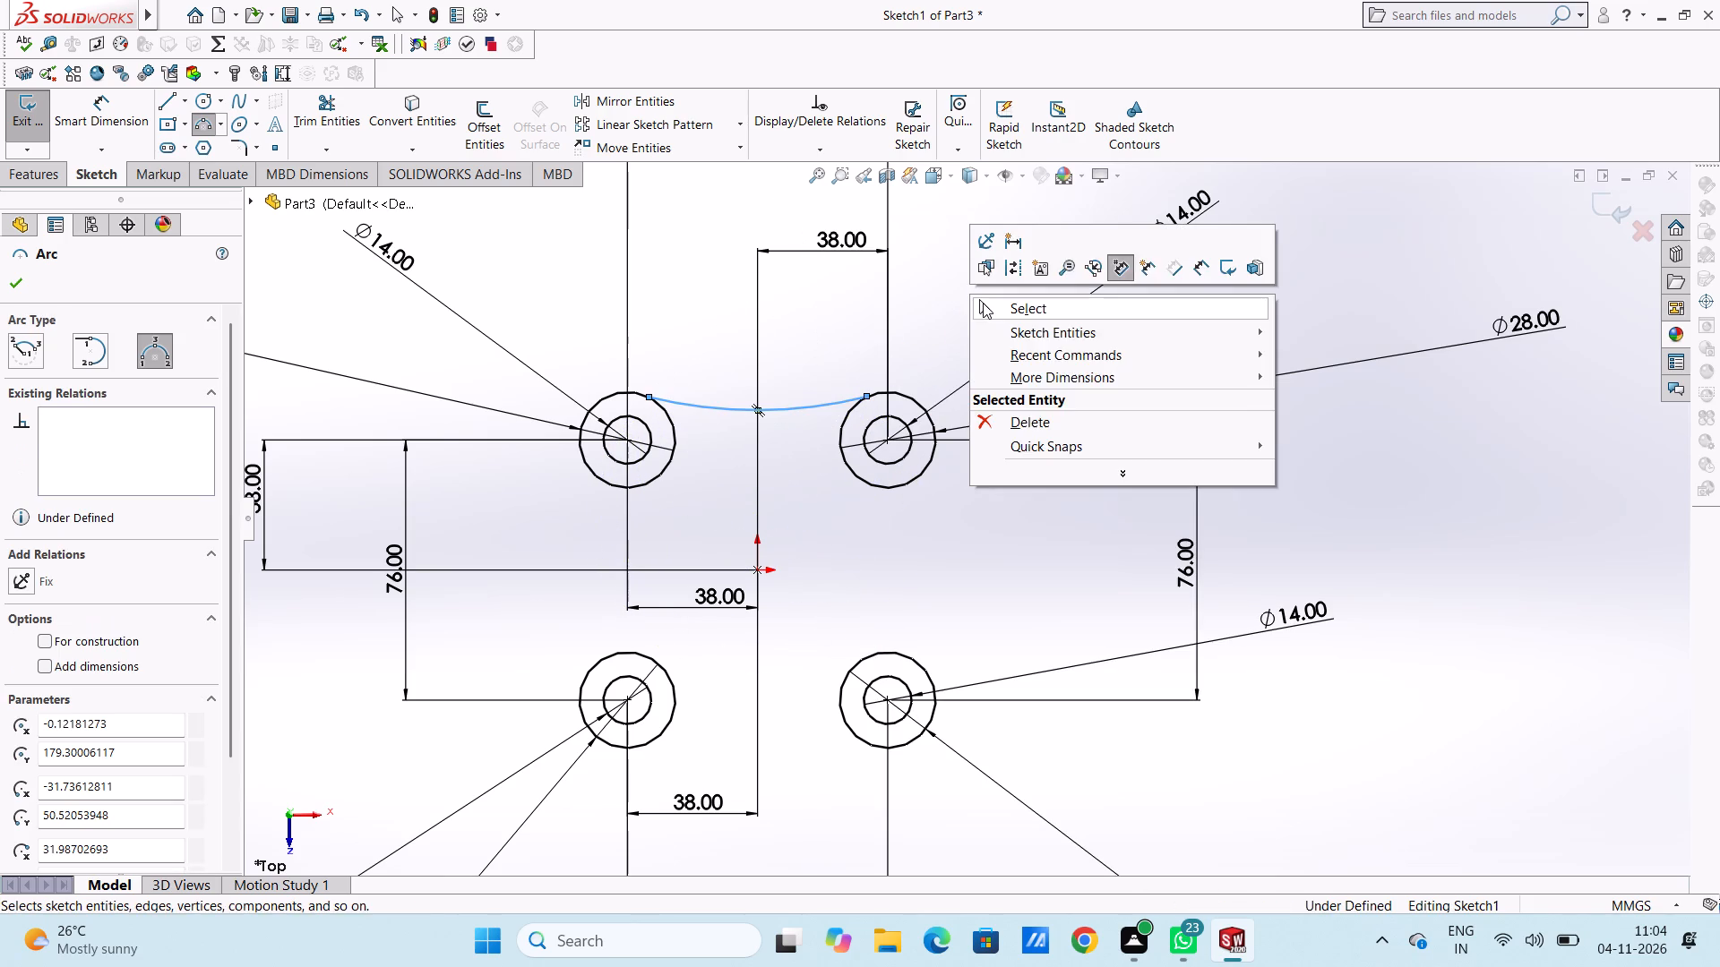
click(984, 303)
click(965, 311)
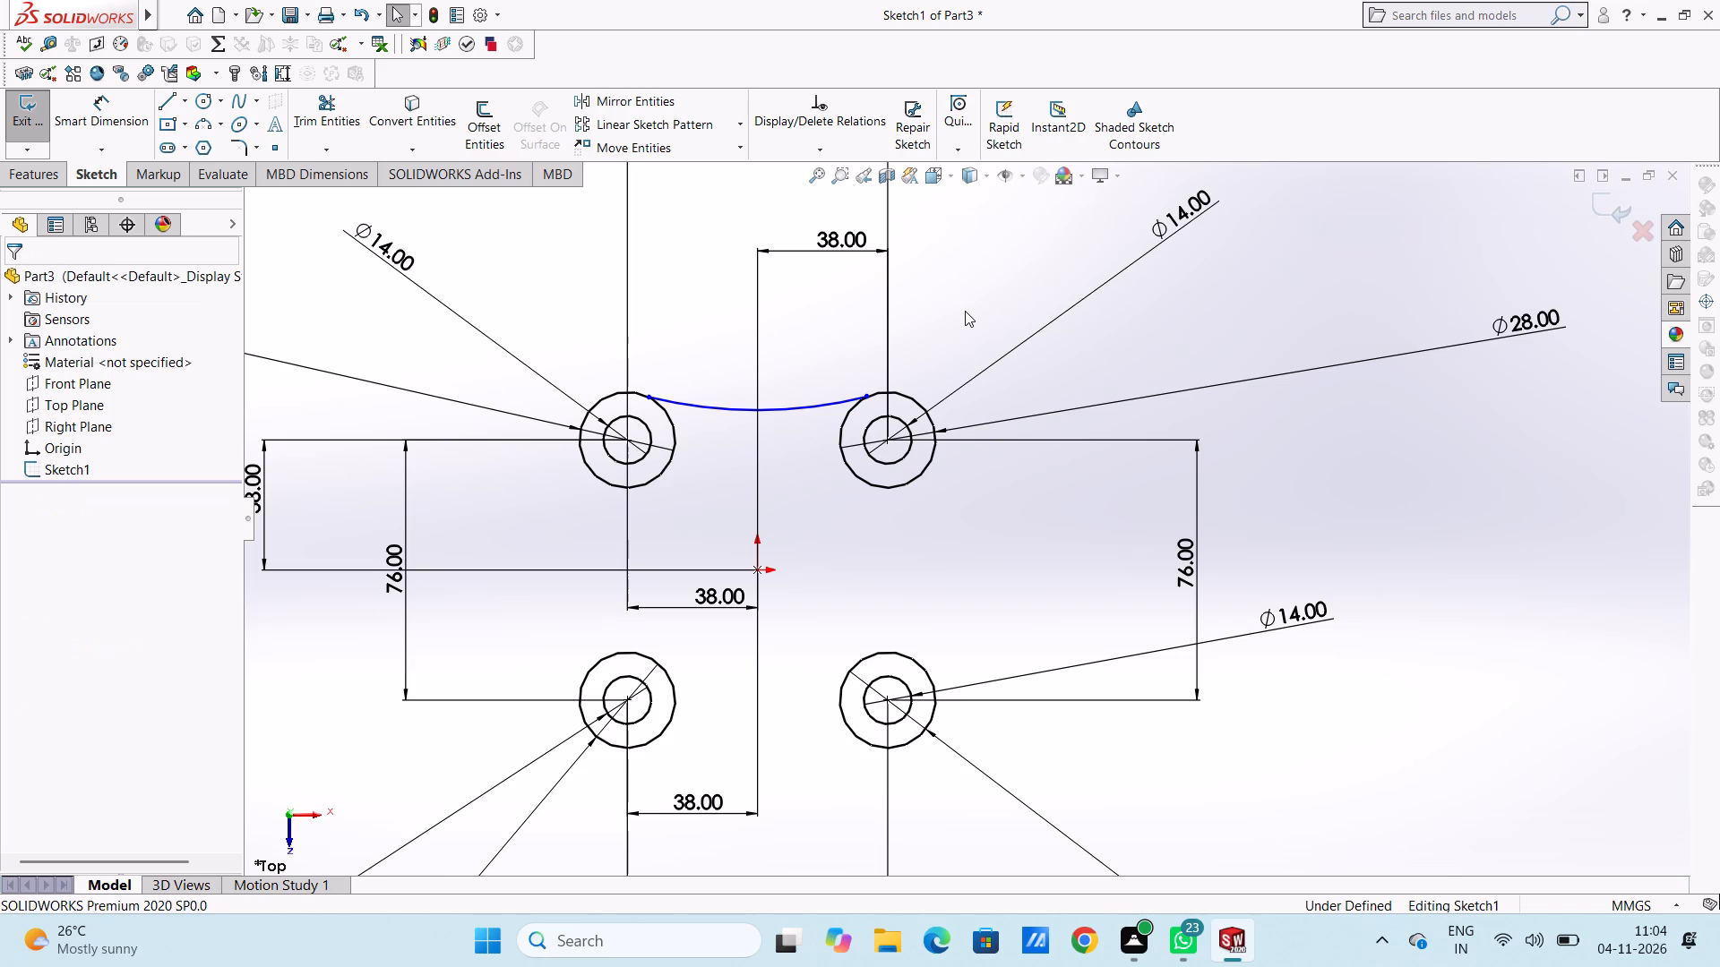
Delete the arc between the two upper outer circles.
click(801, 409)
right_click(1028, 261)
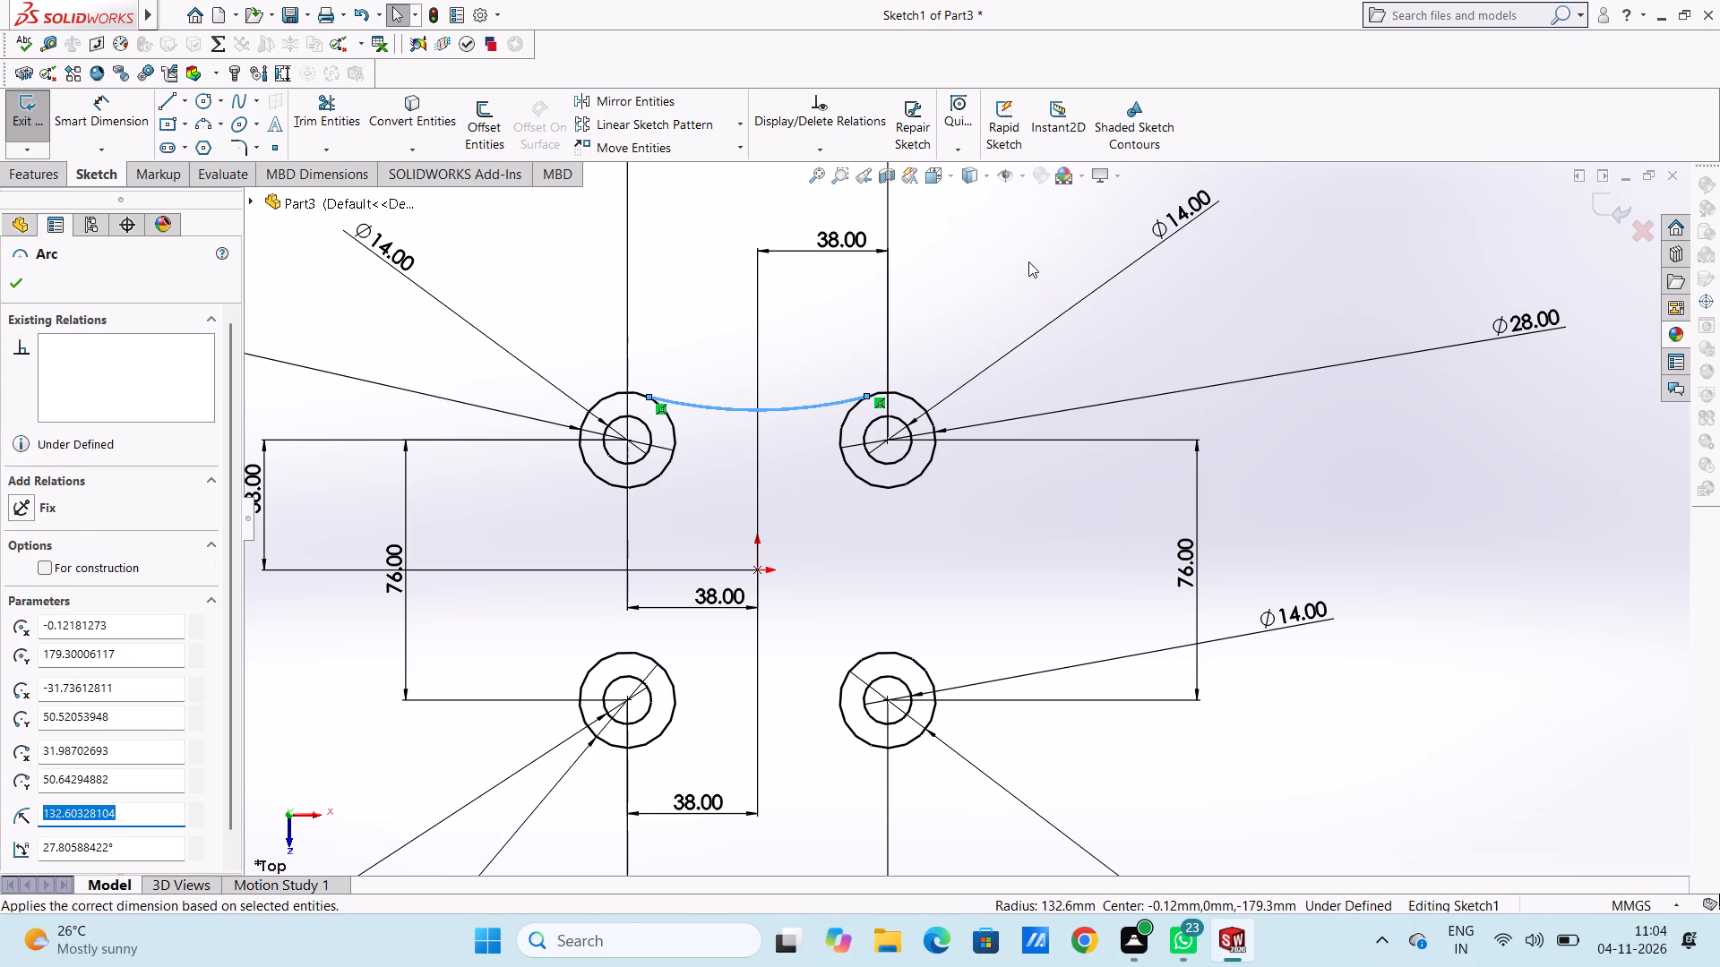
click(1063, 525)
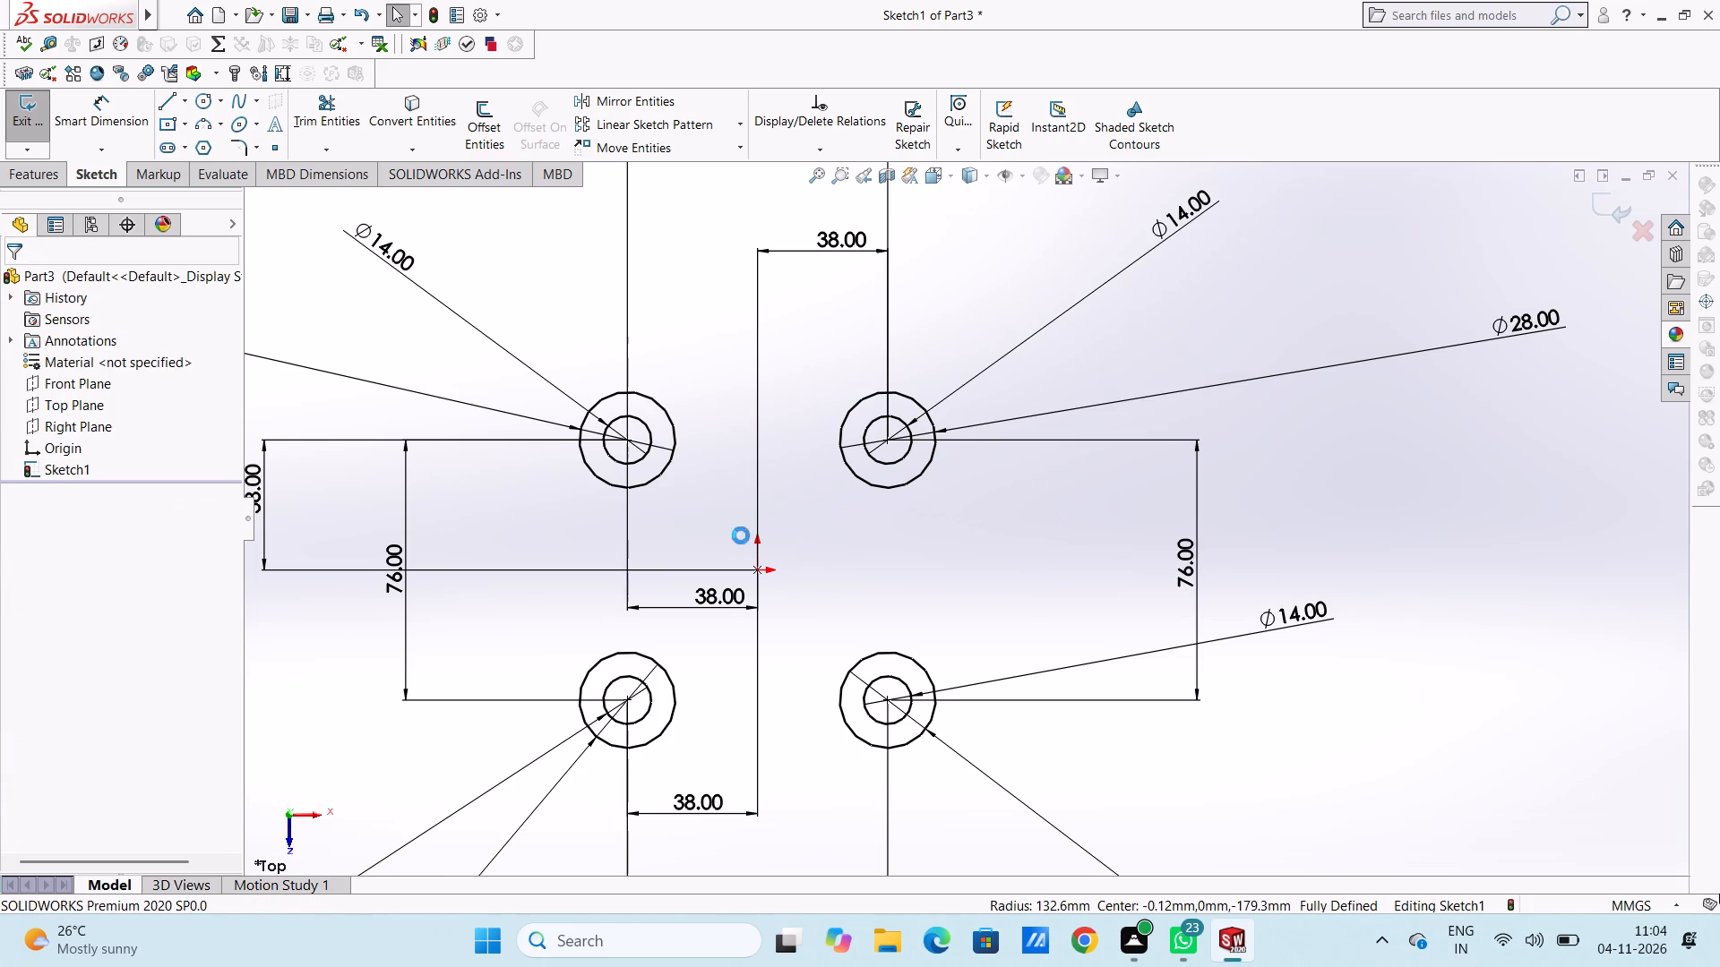
Draw four construction centerlines joining the centres of the circle pairs into a 76 mm square and leave the line command.
click(188, 98)
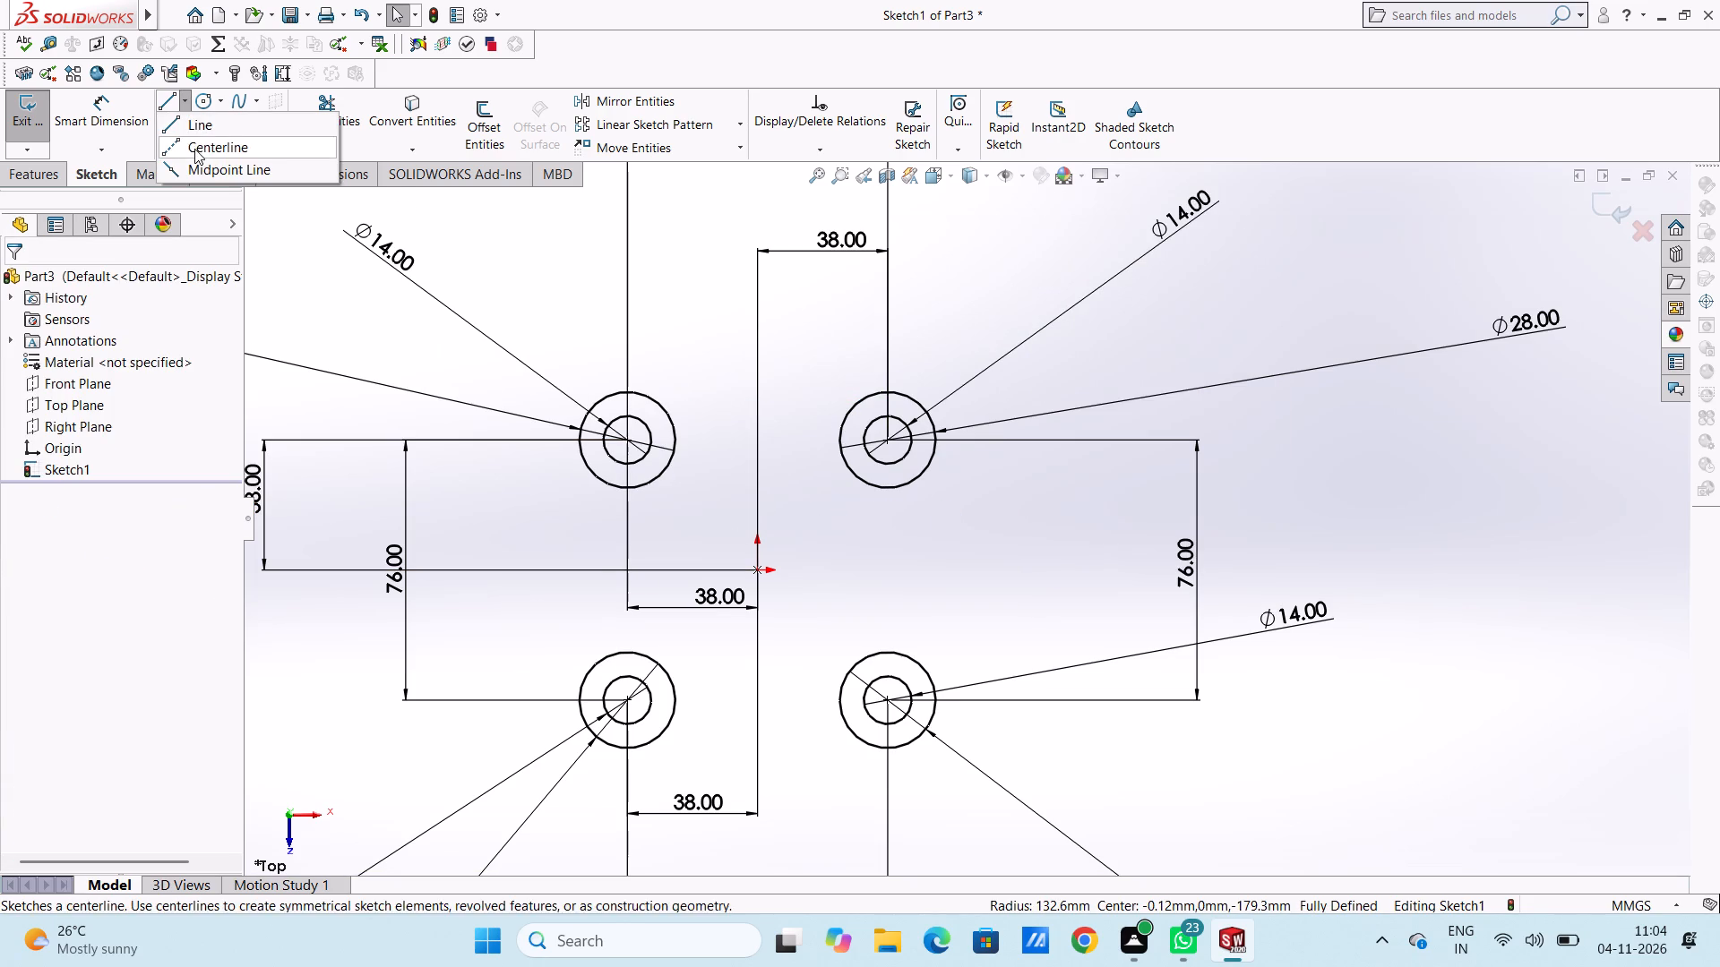
click(194, 149)
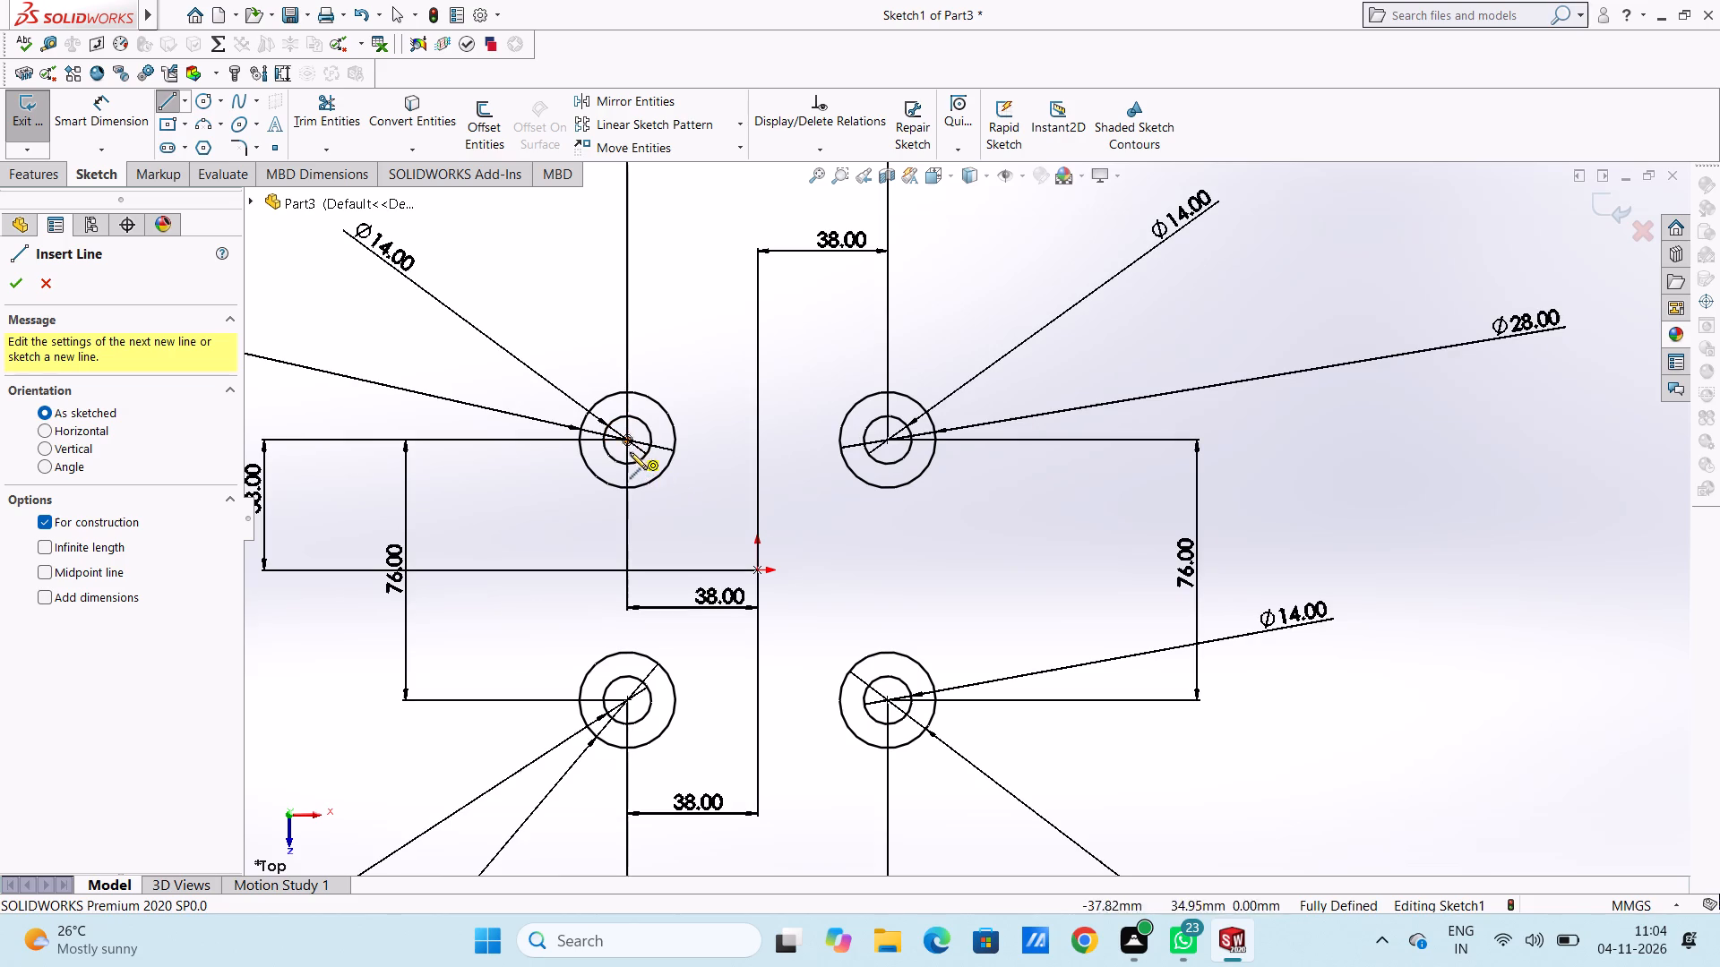
click(630, 443)
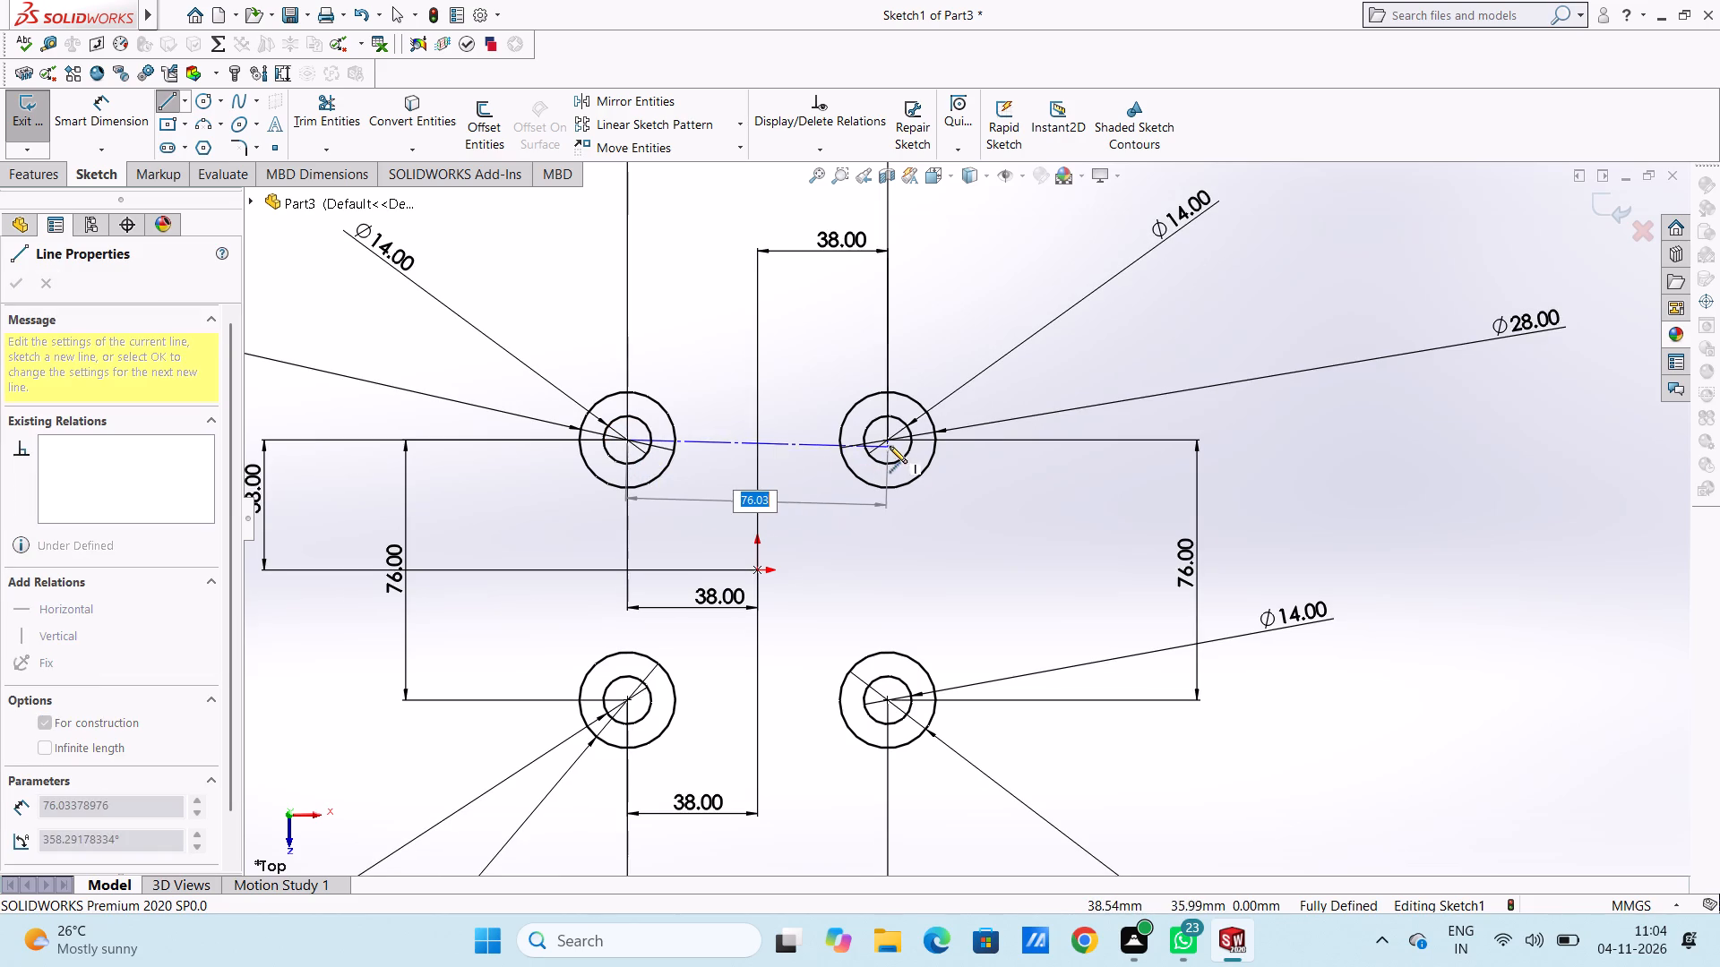
click(889, 440)
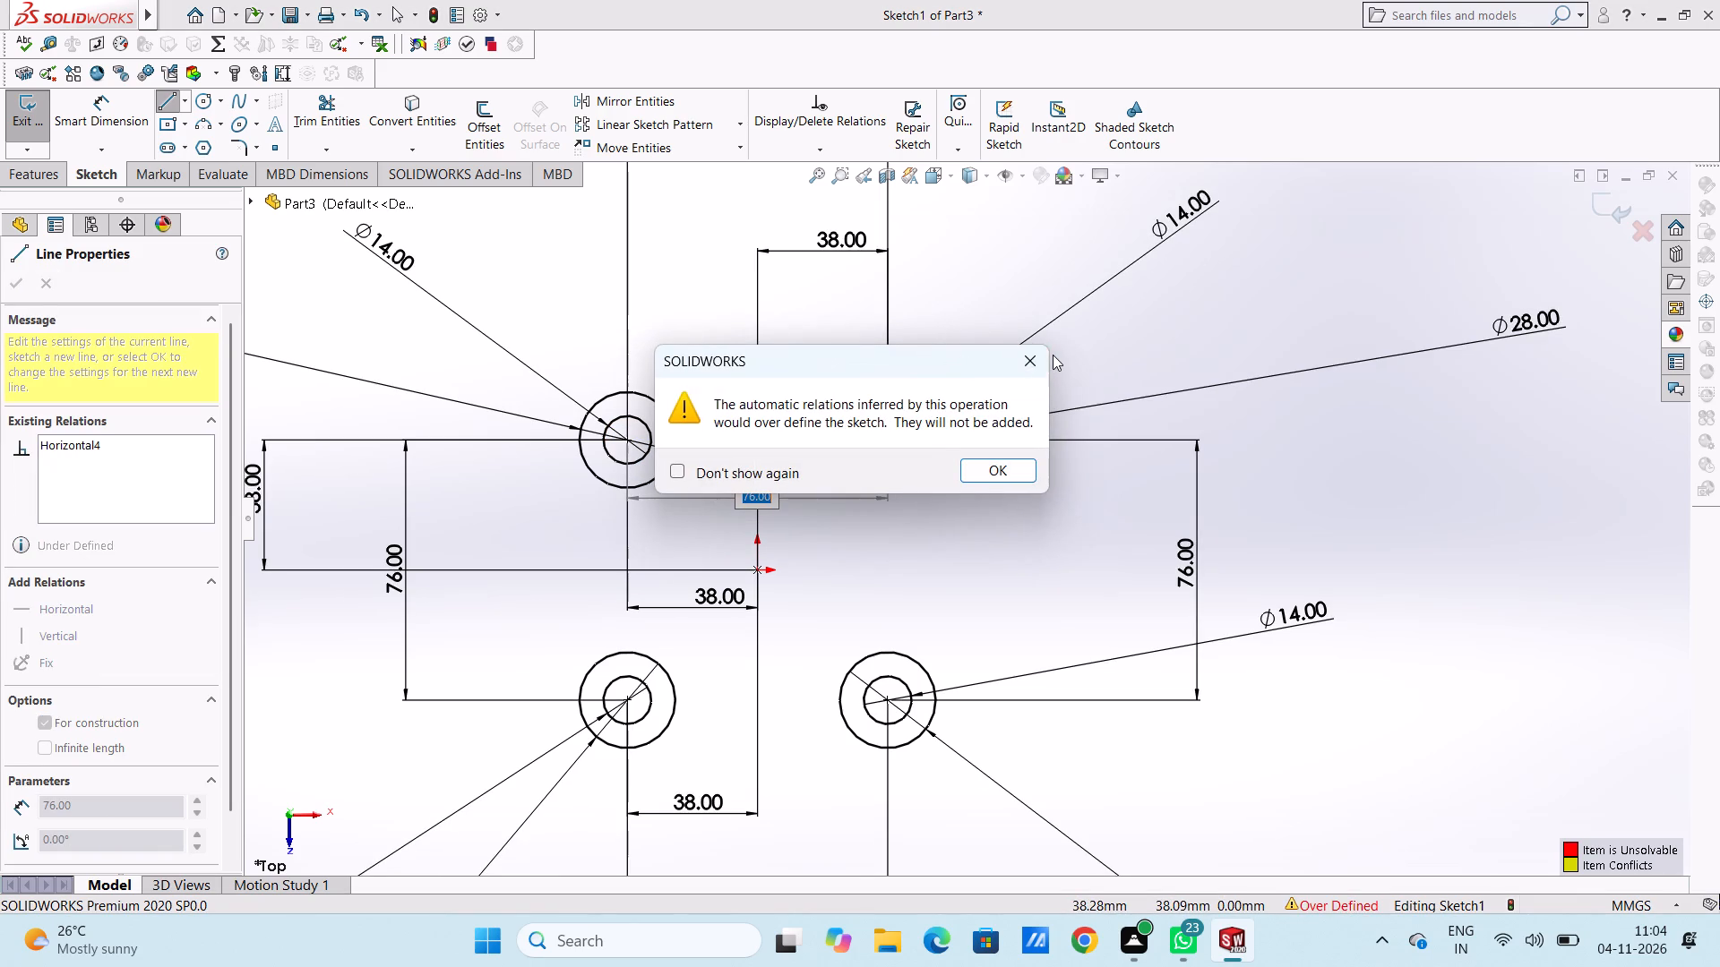
click(1045, 357)
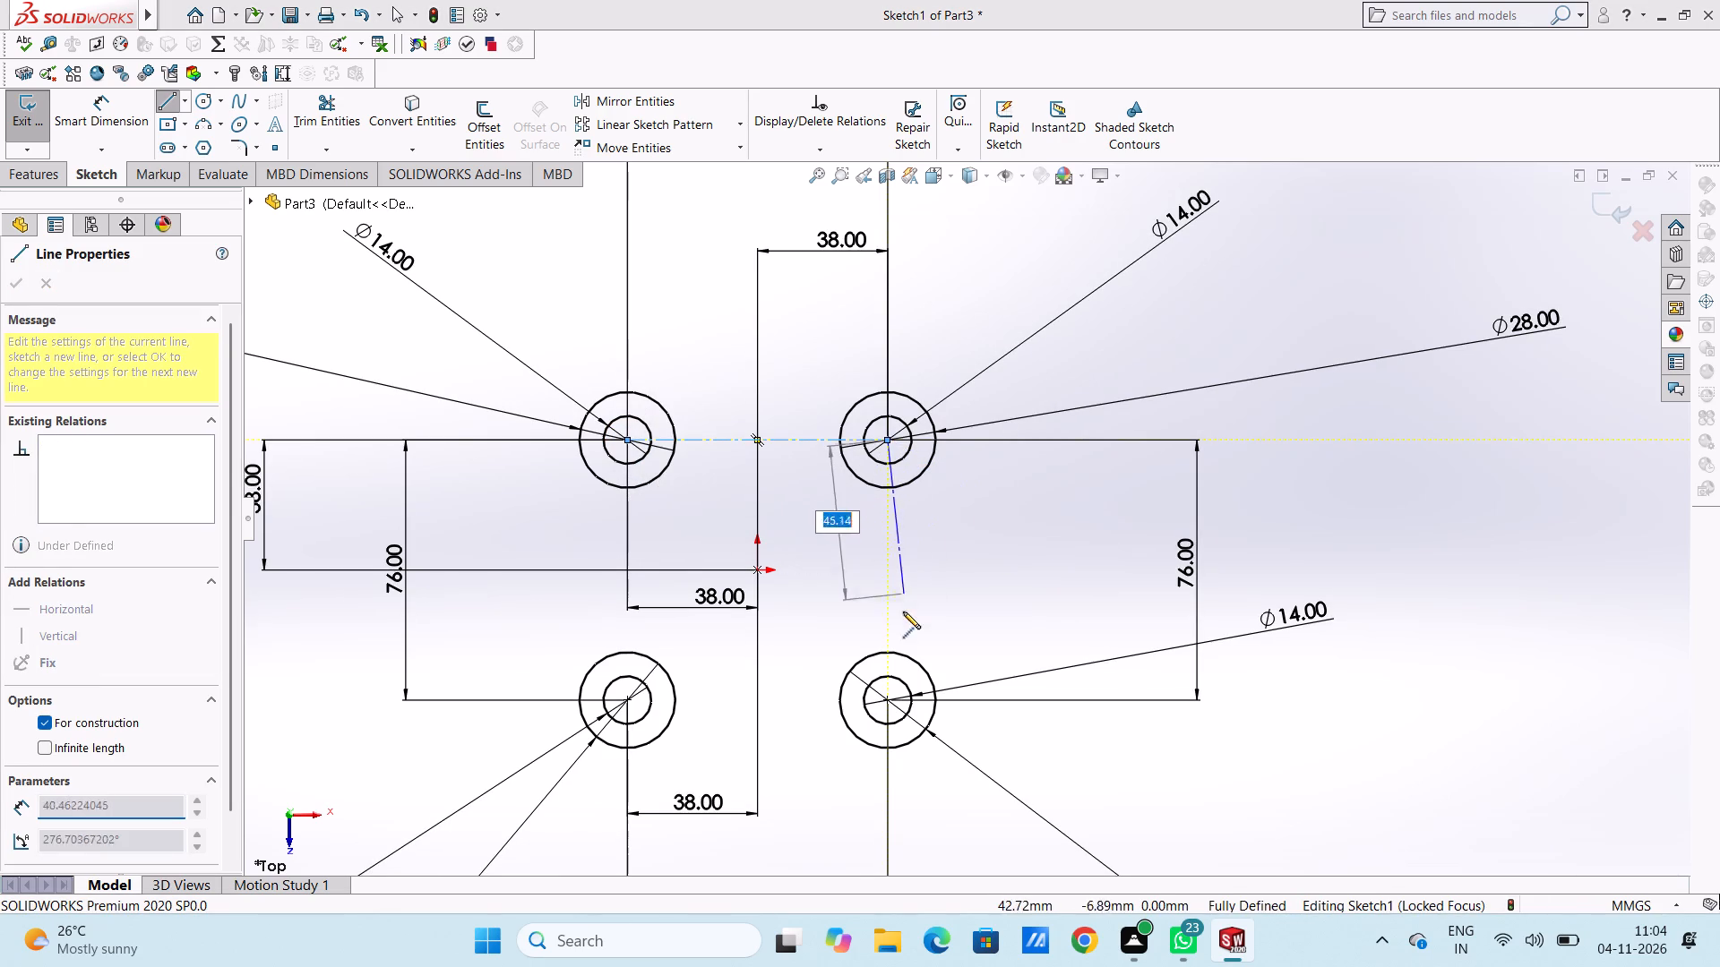
click(886, 699)
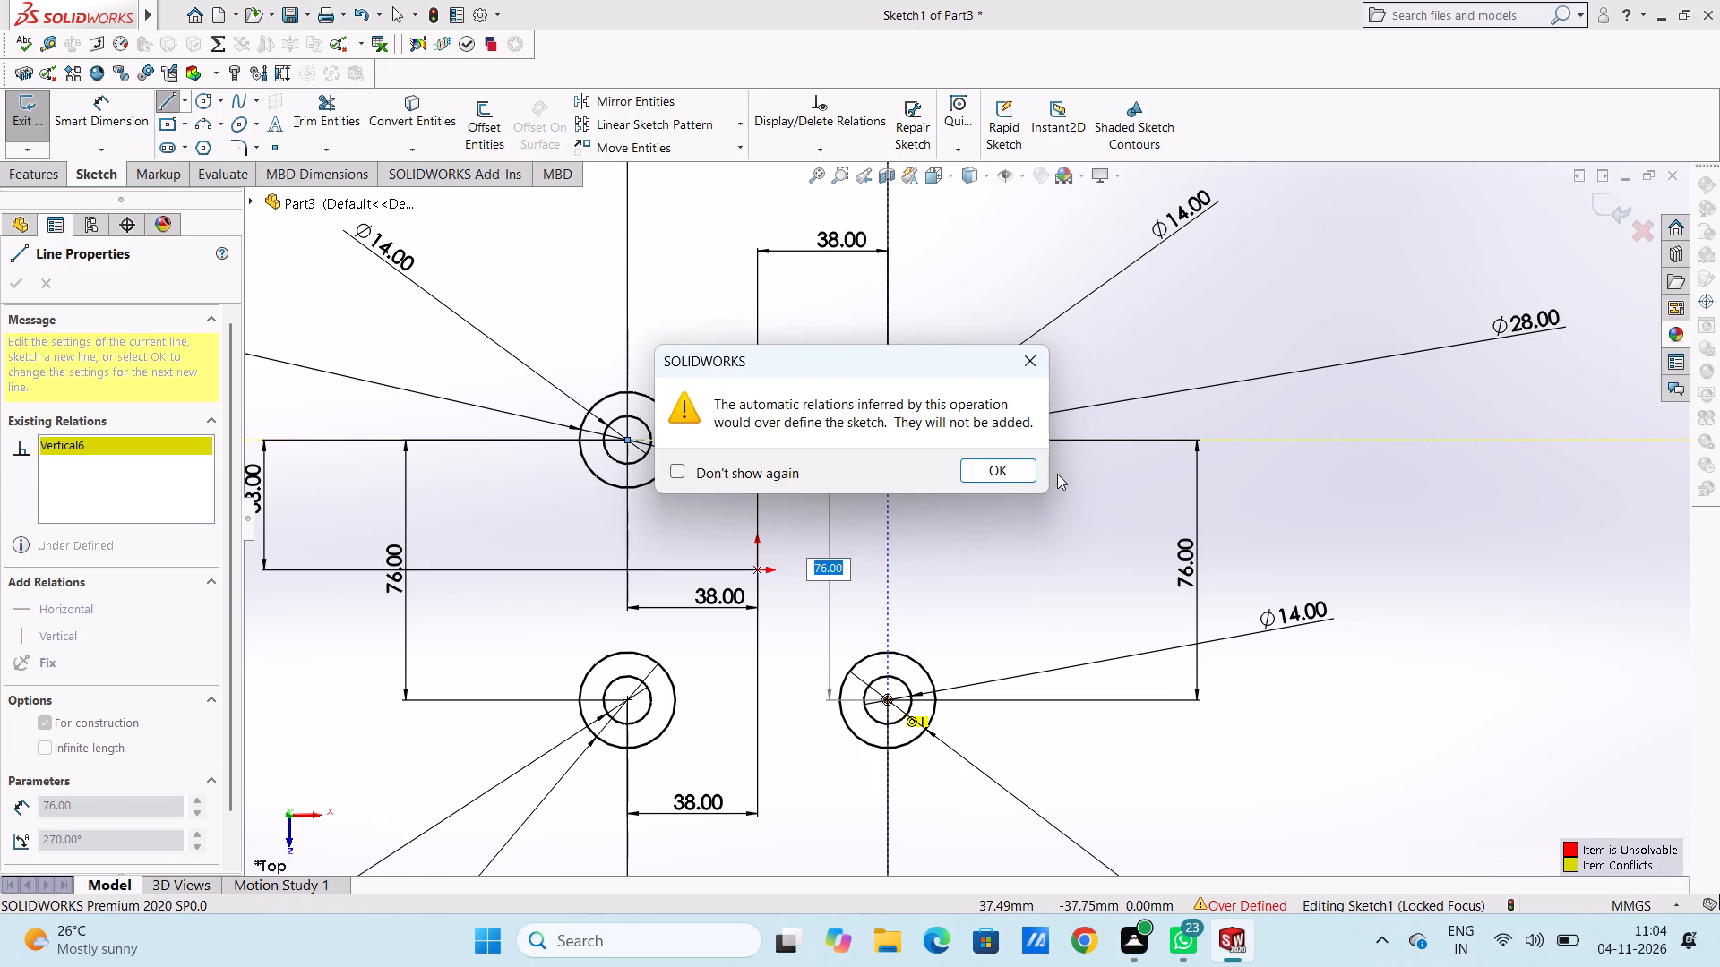
click(1035, 368)
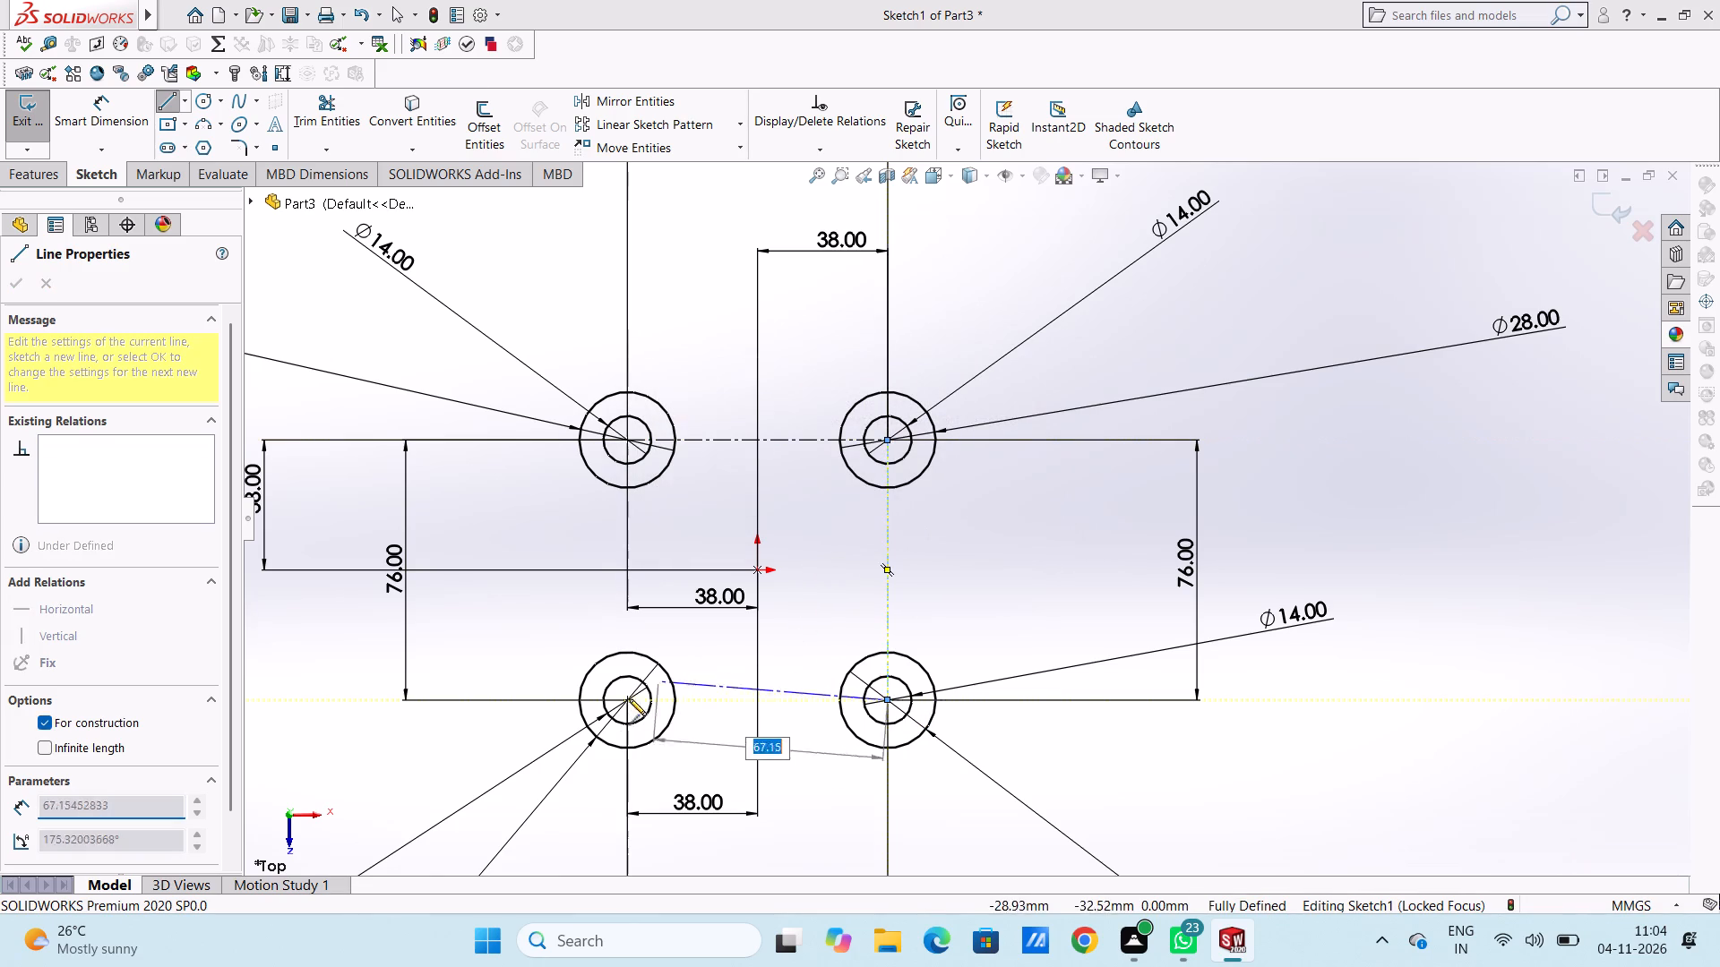
click(628, 700)
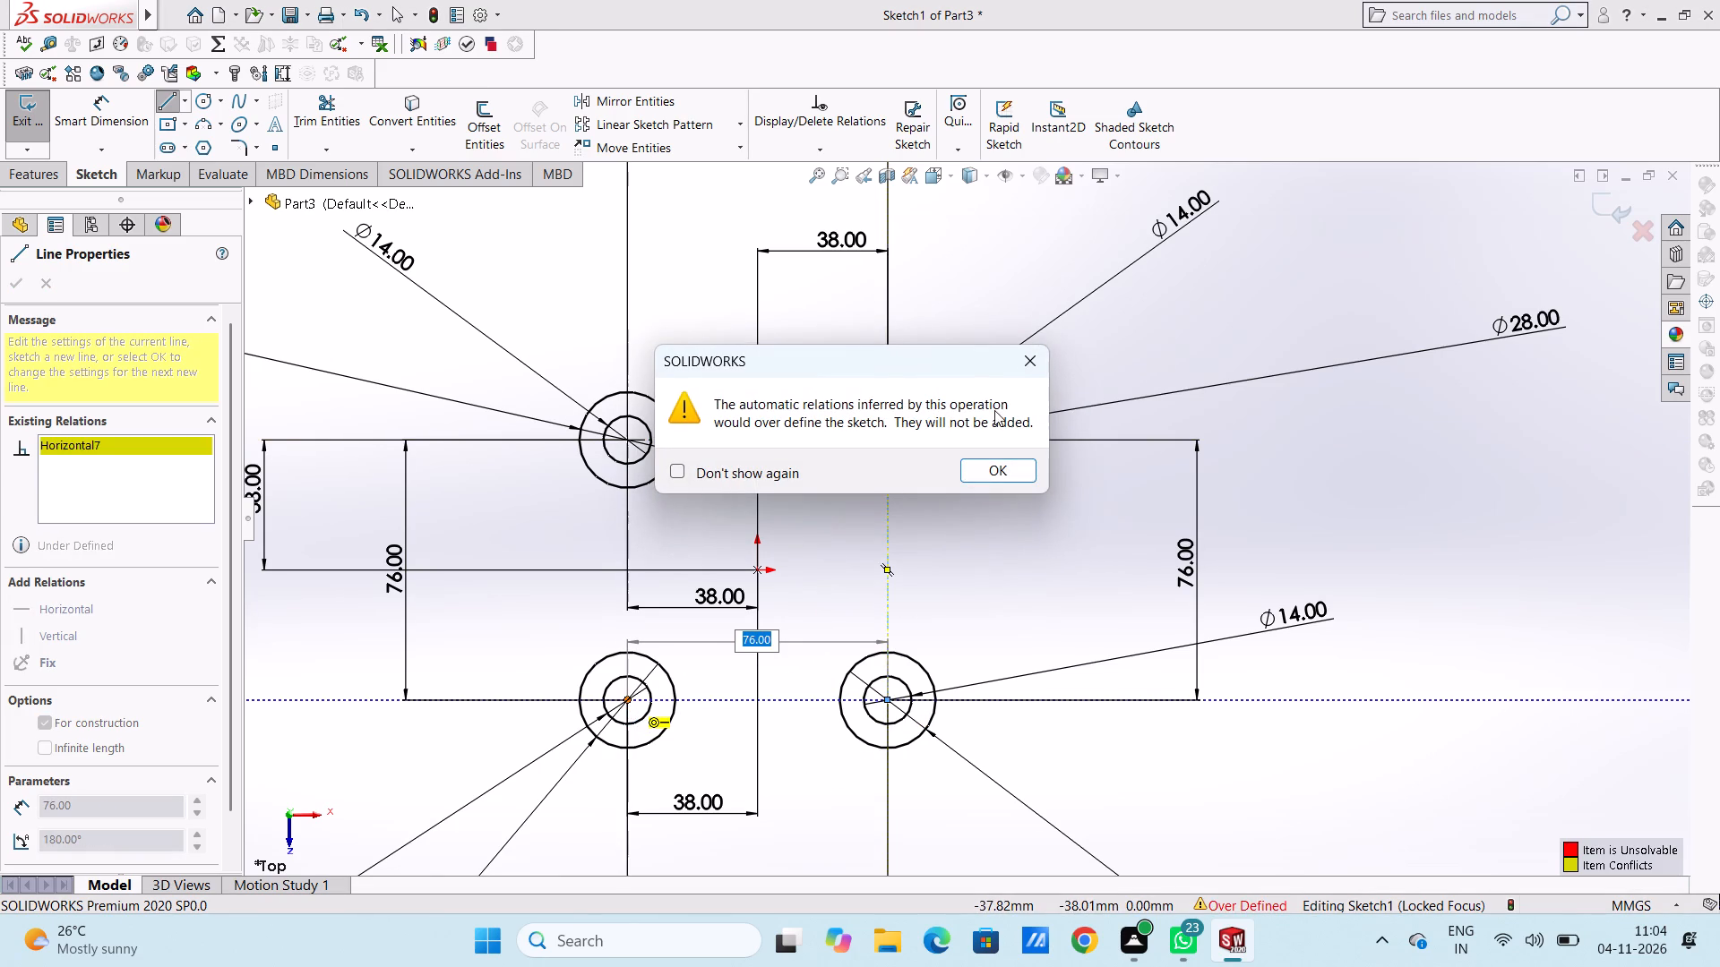
click(1030, 356)
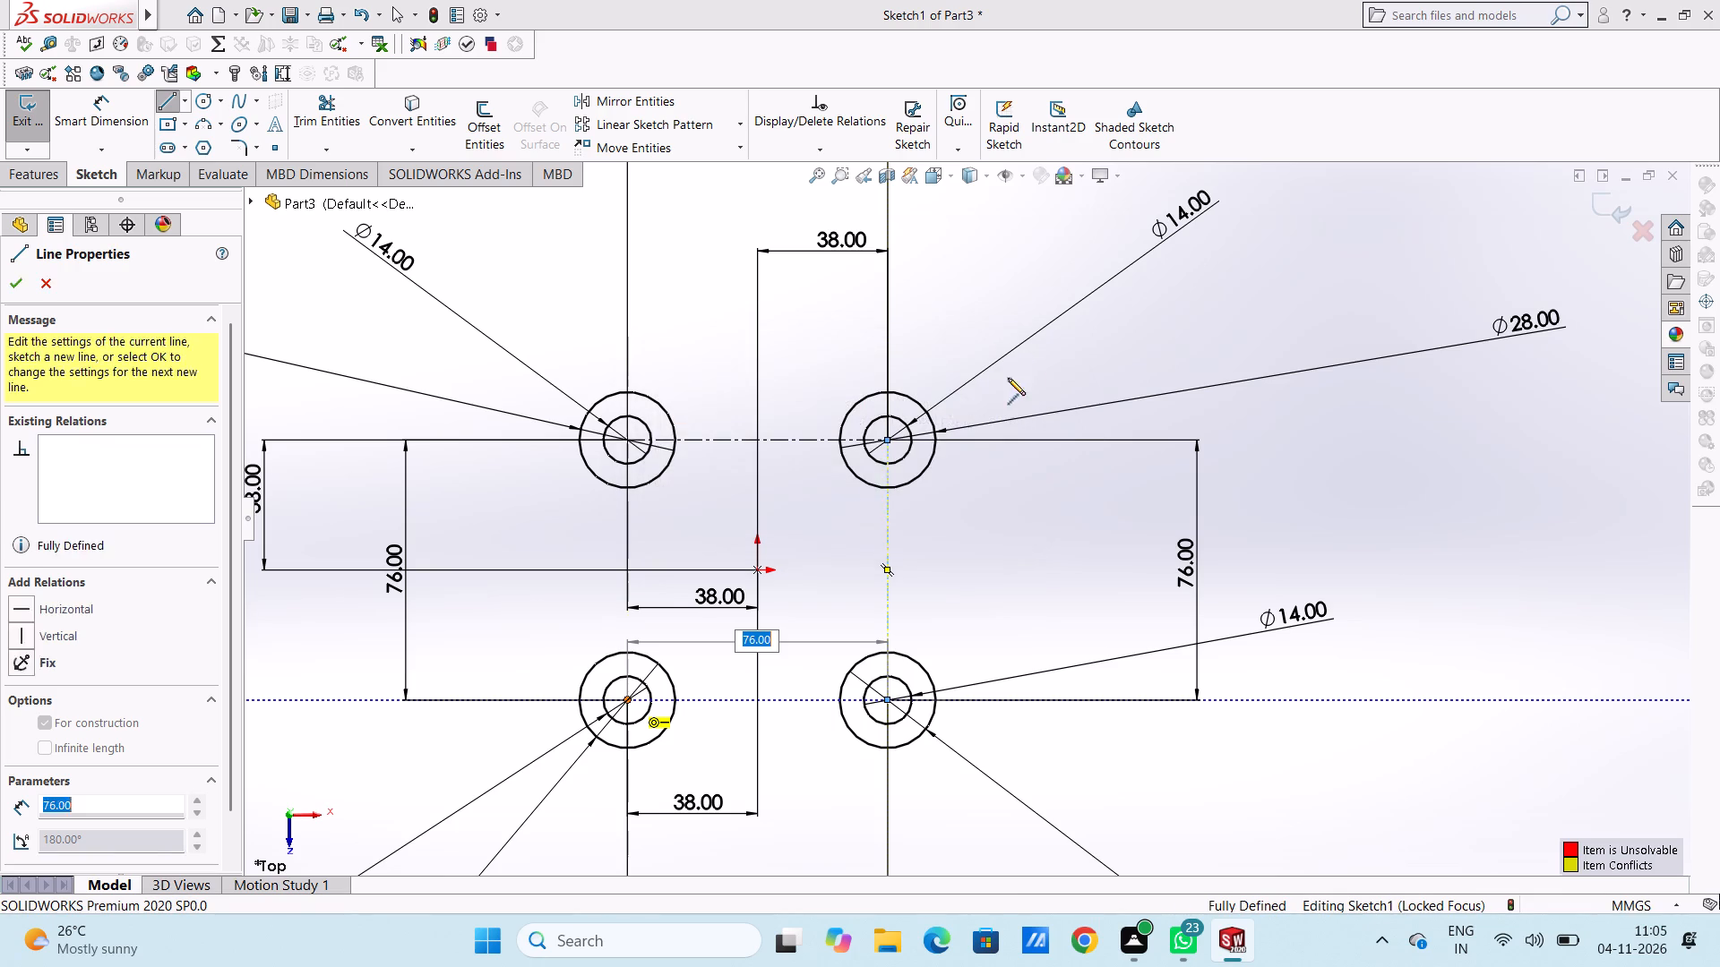
click(627, 438)
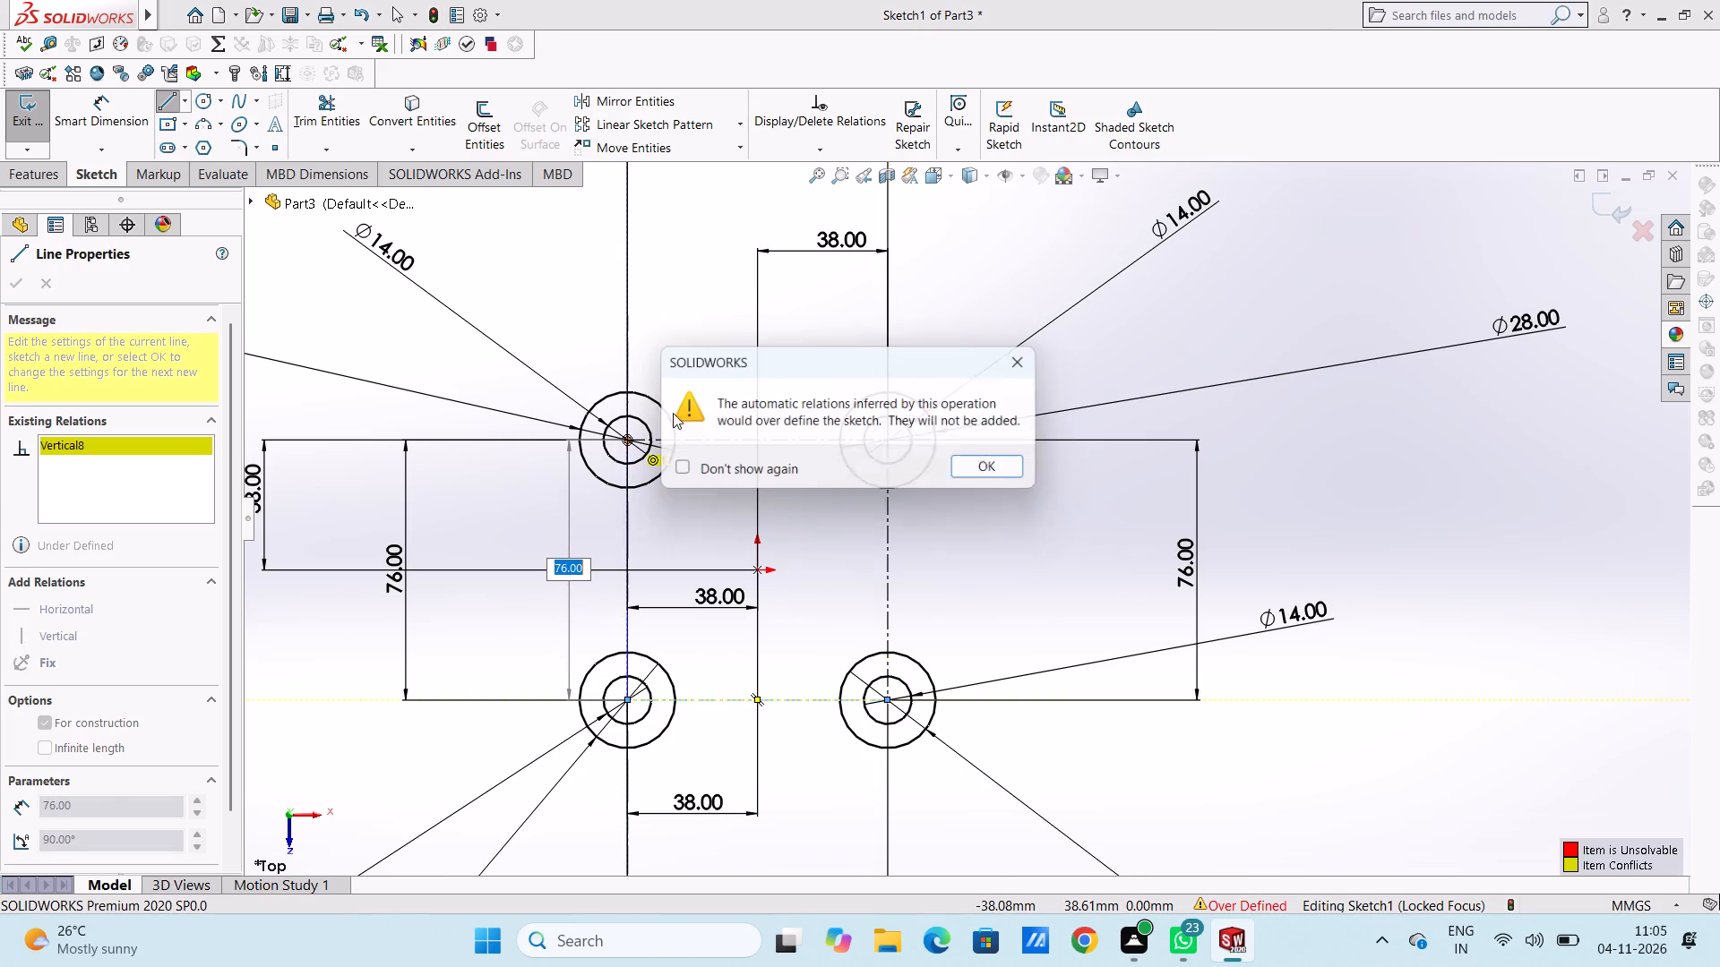
click(1019, 372)
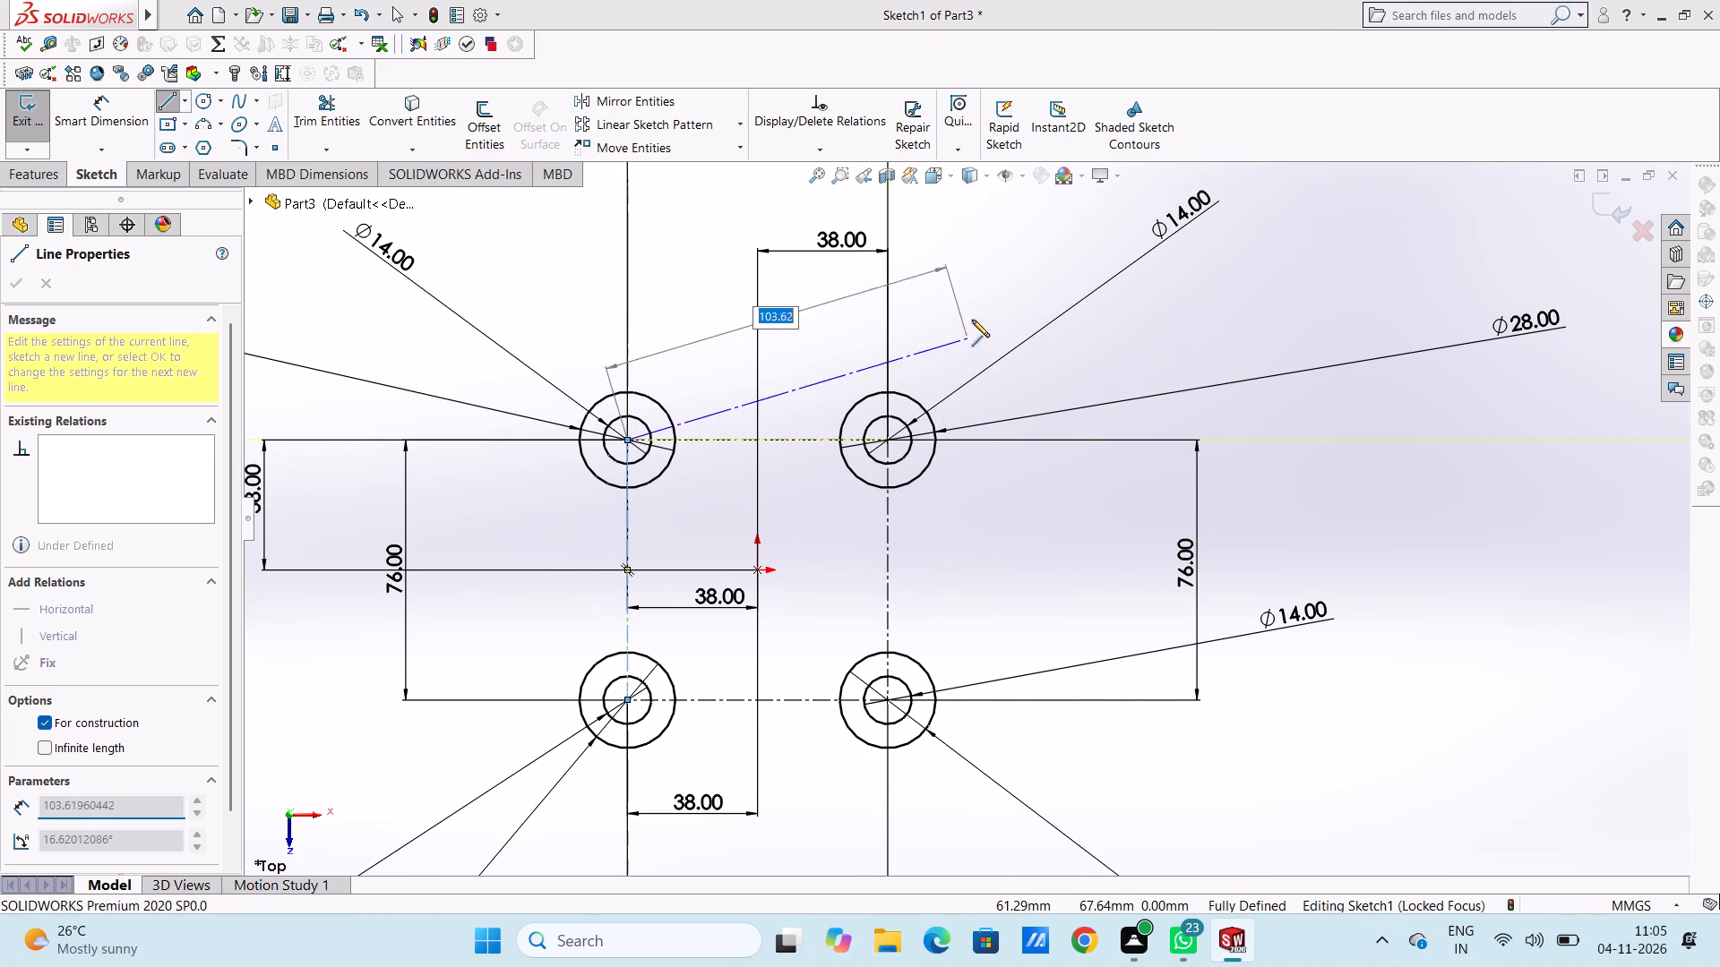
right_click(985, 278)
click(1016, 354)
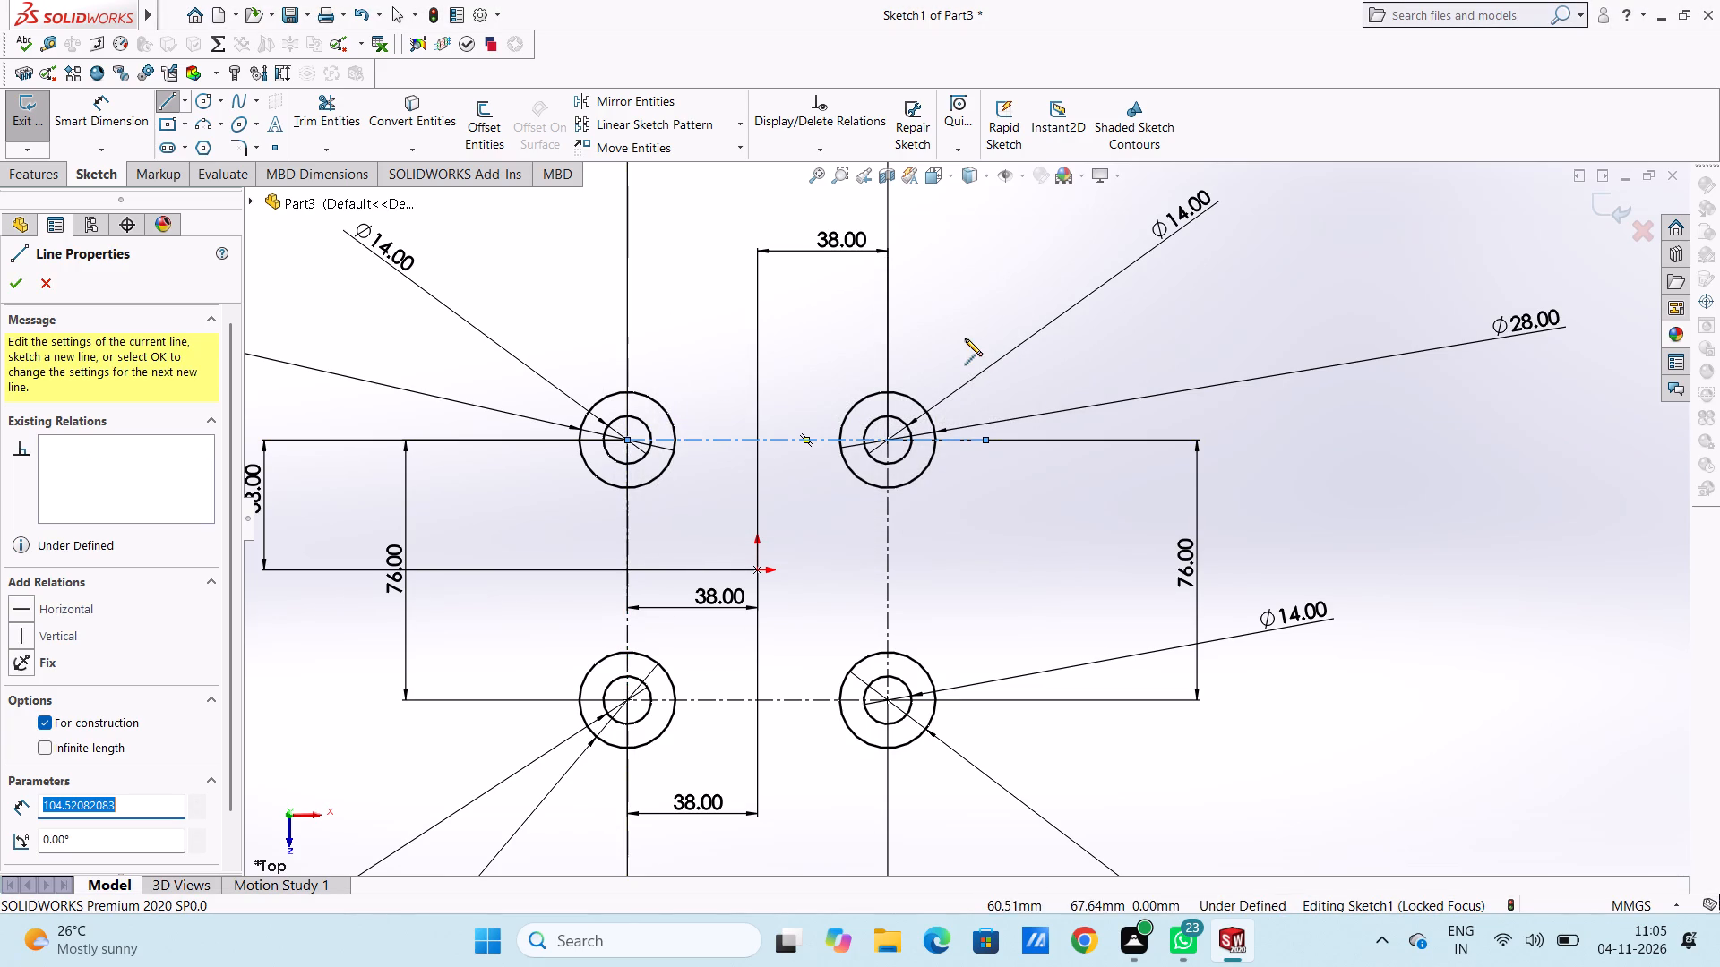
right_click(967, 278)
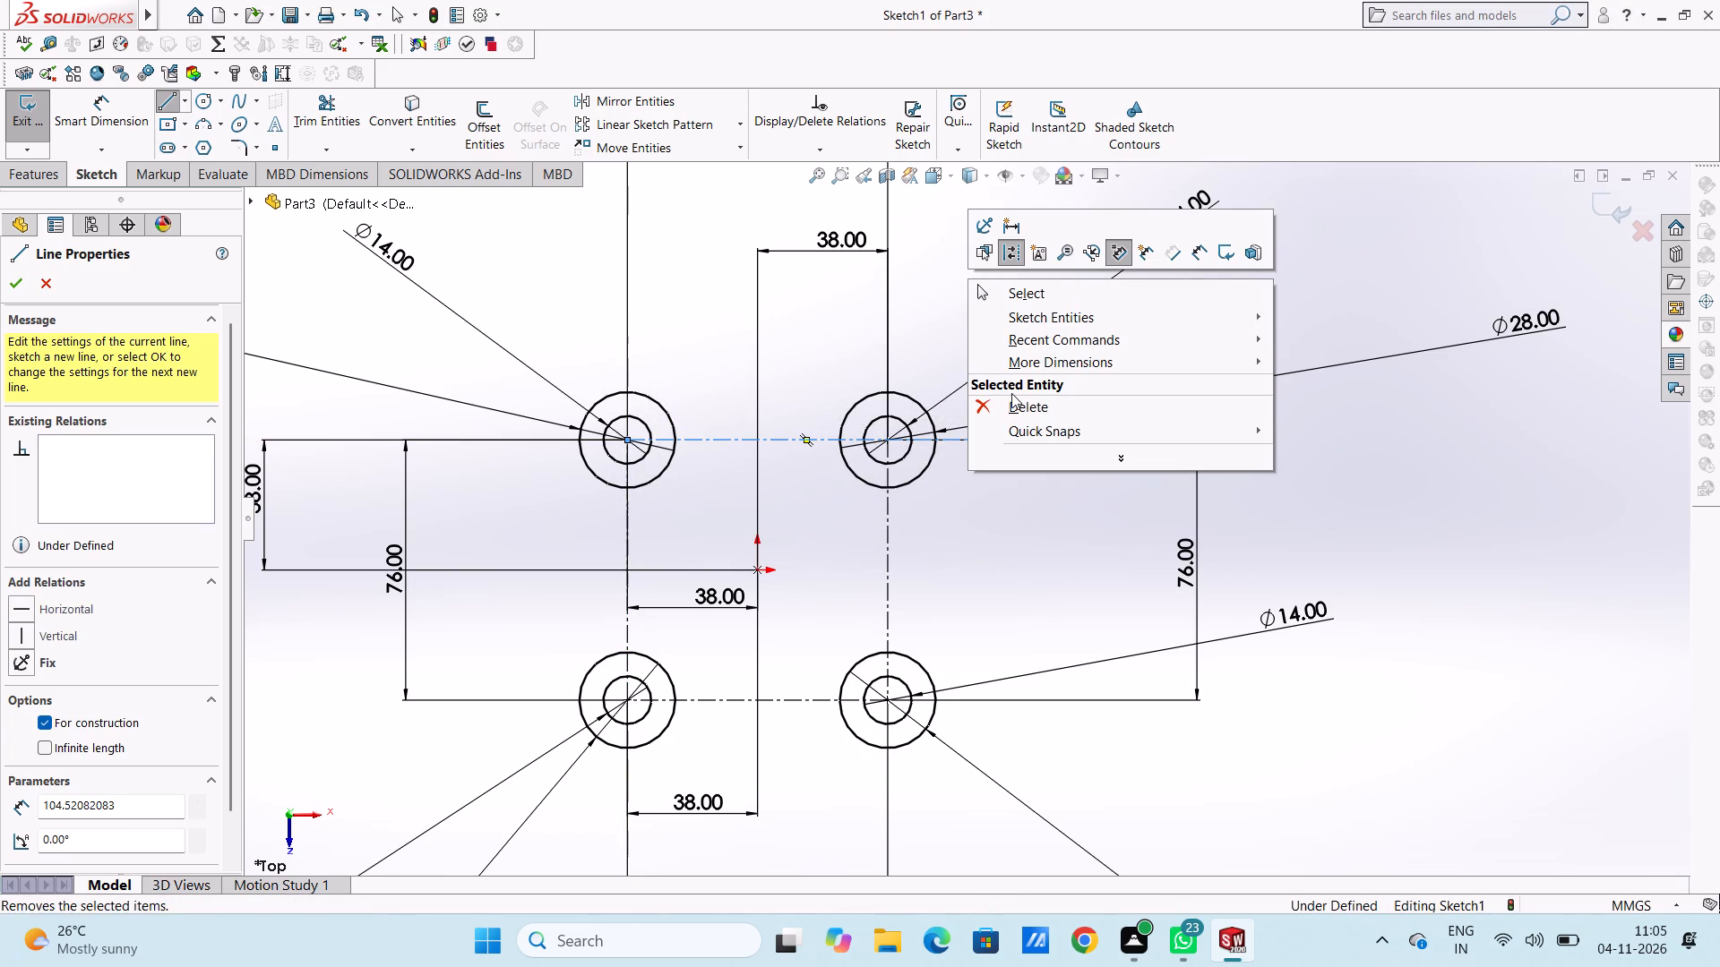
click(1018, 287)
click(1012, 294)
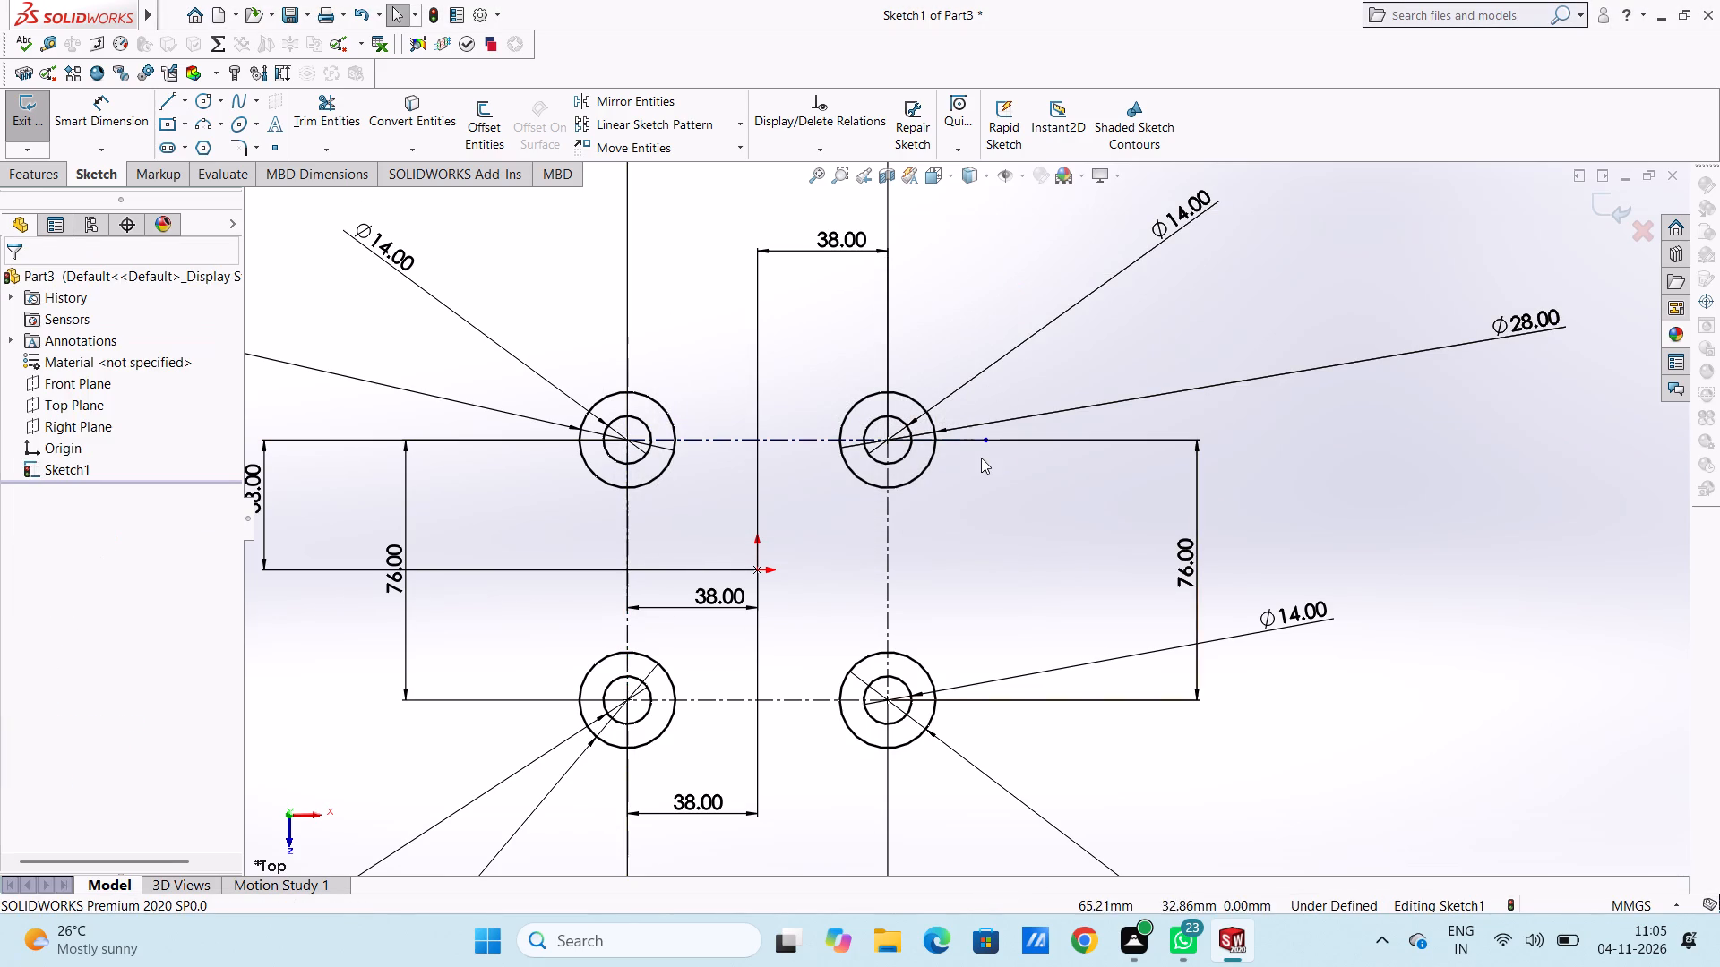
Delete the extra horizontal centerline that extends past the upper-right circle pair.
click(977, 442)
right_click(933, 274)
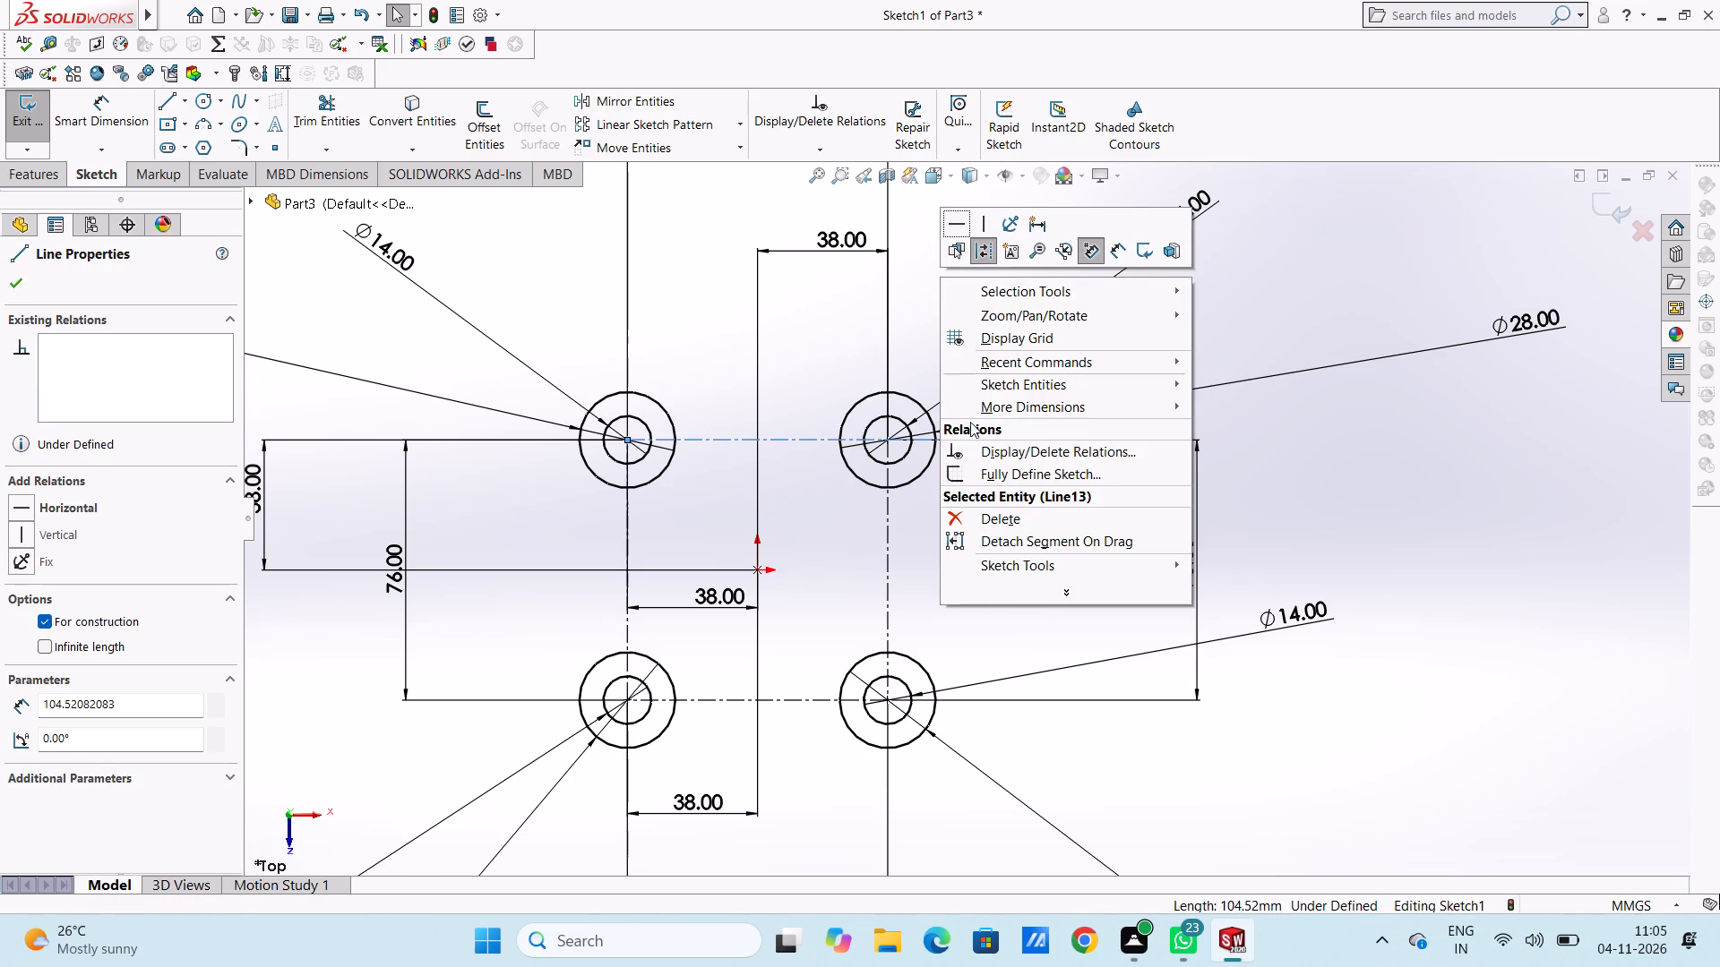
click(985, 518)
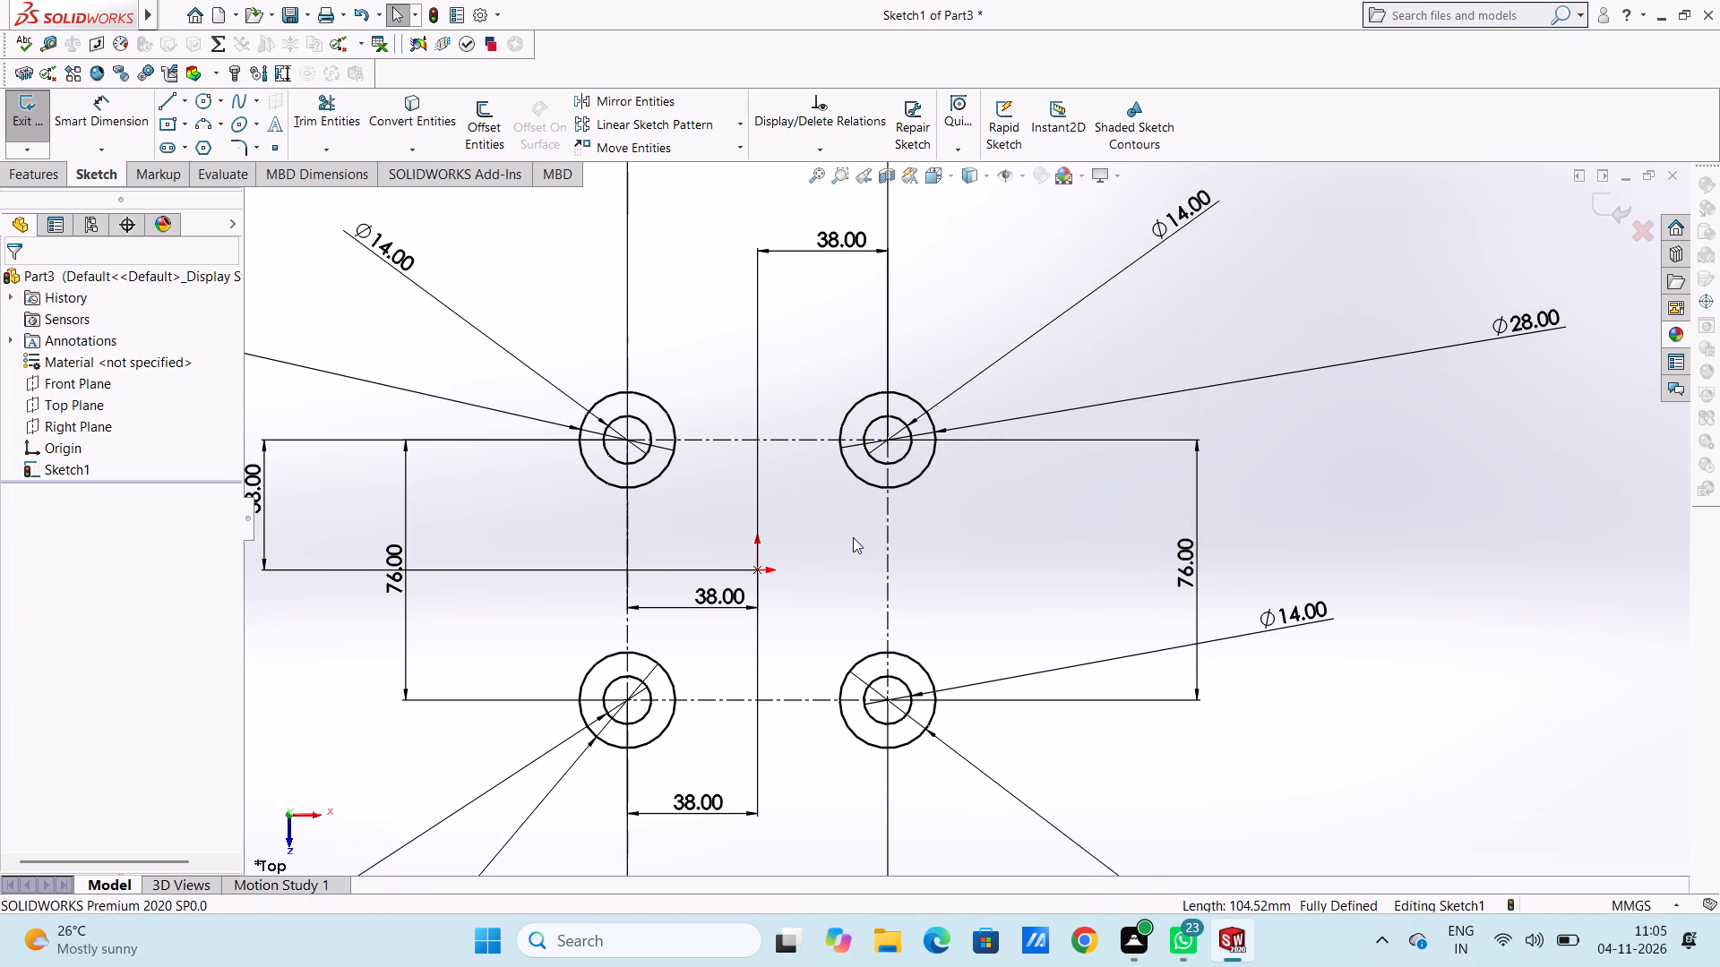
click(851, 536)
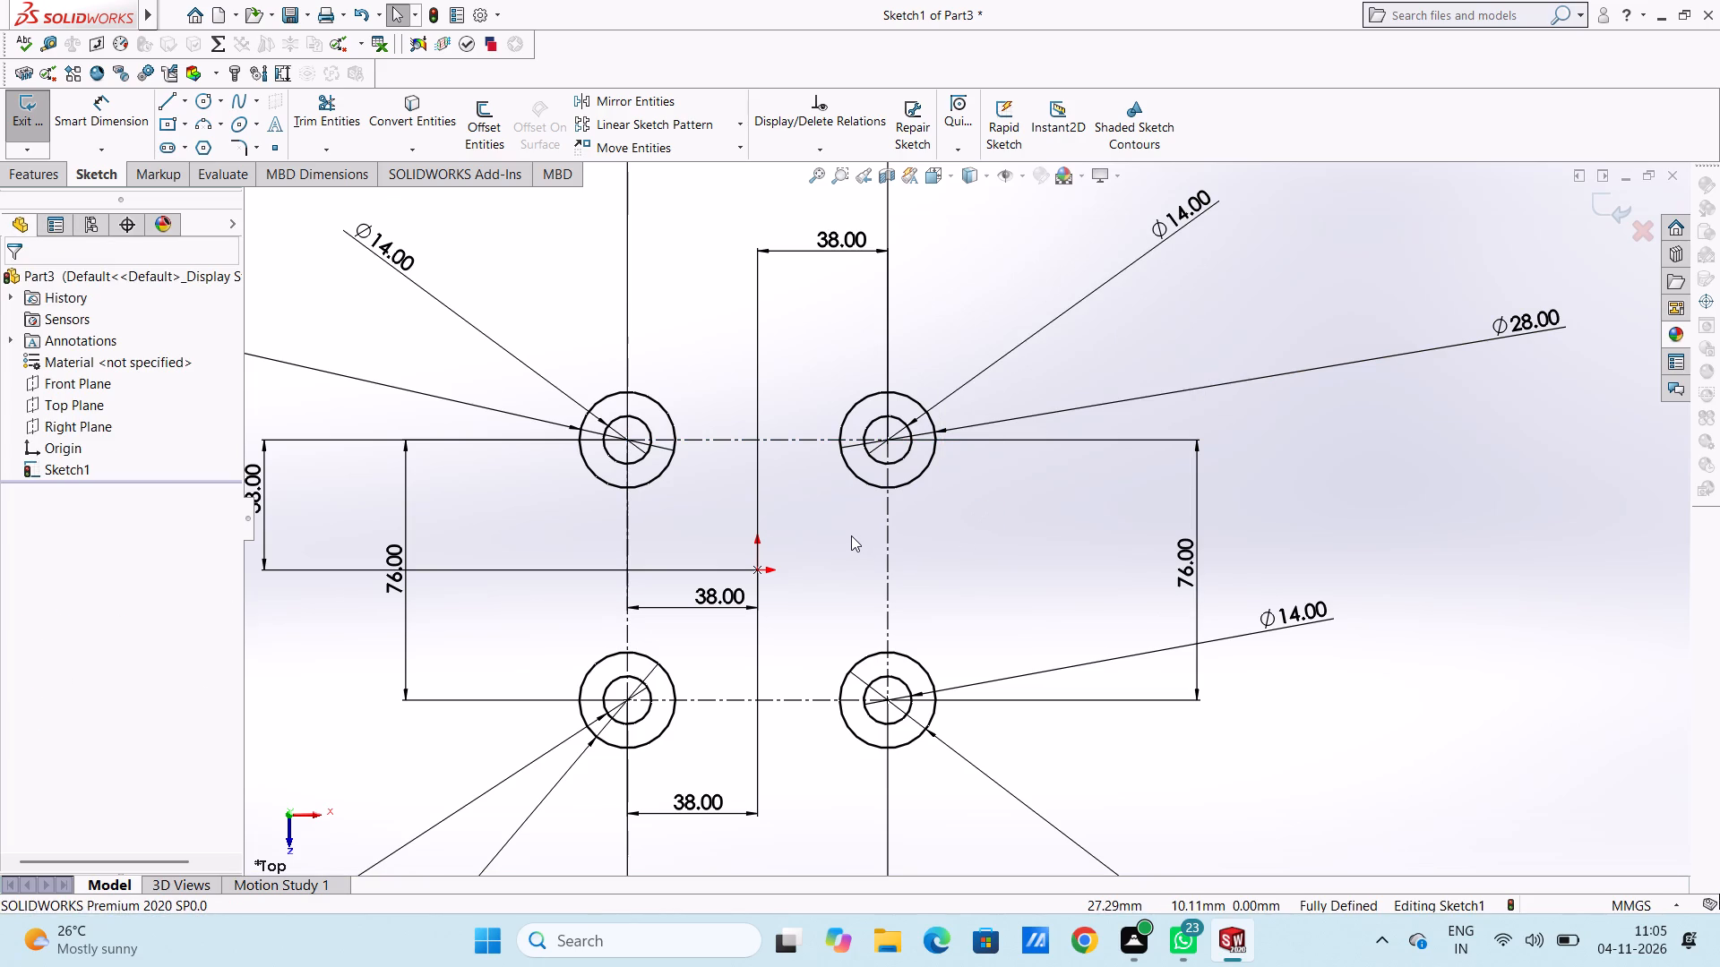
Draw a three-point arc of about 52 mm radius between the tops of the two upper outer circles, bowing toward the origin.
scroll(754, 391, down, 2)
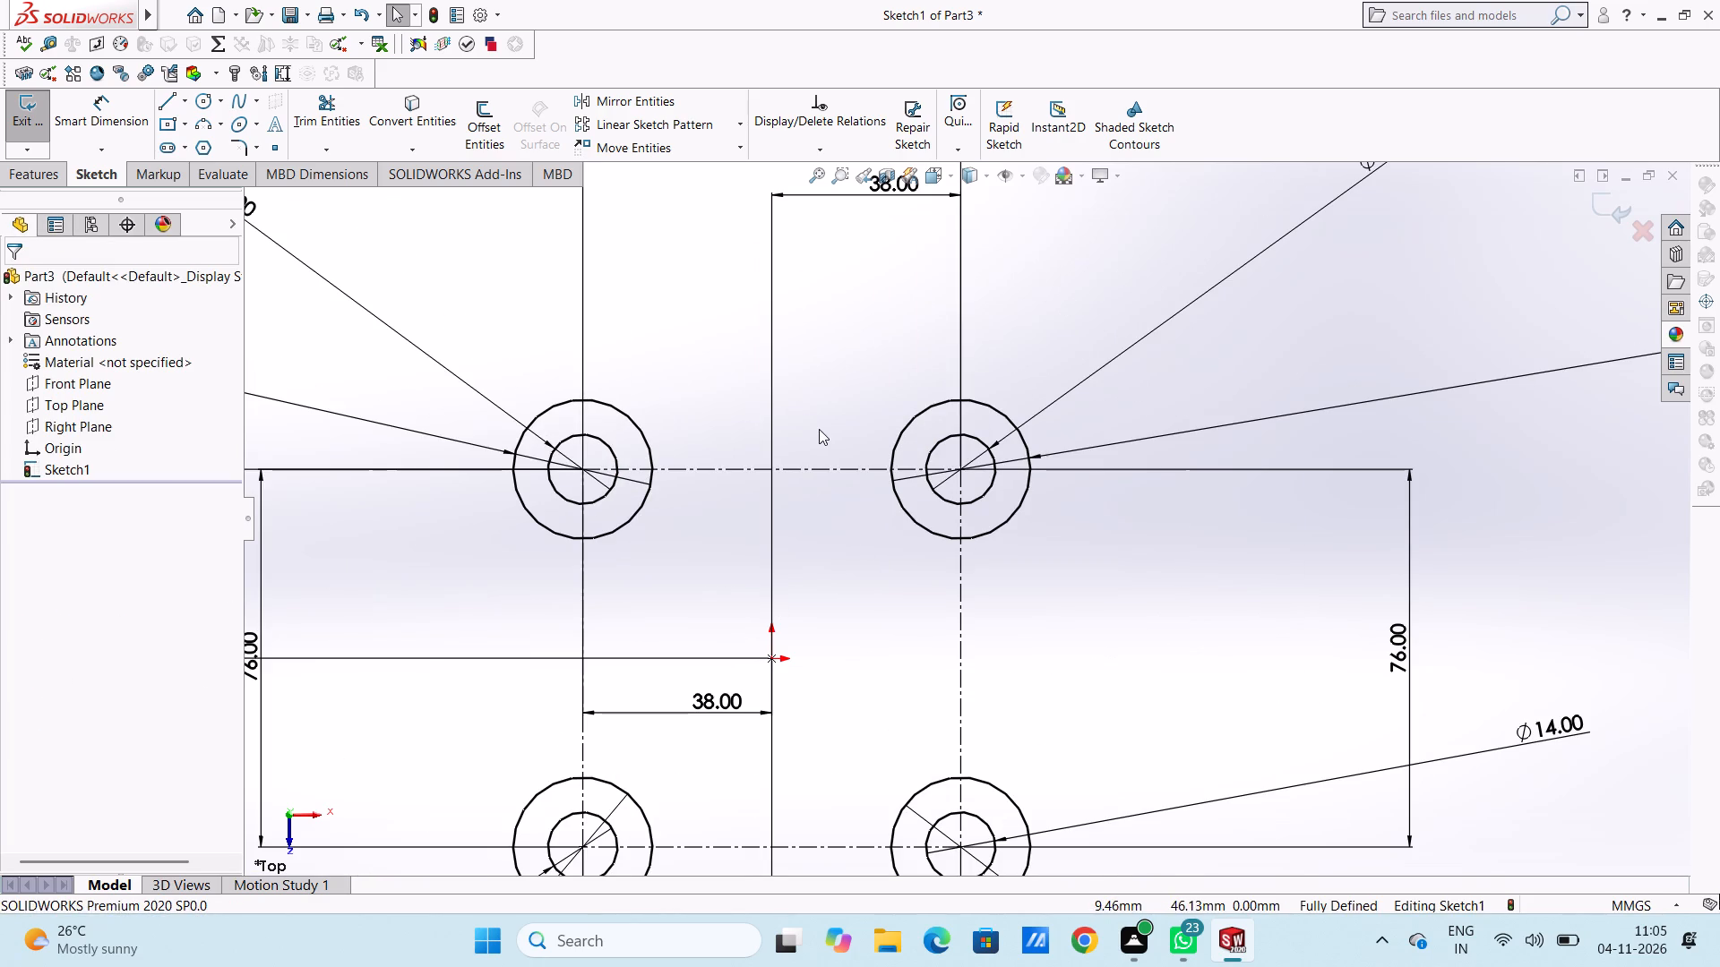
click(195, 124)
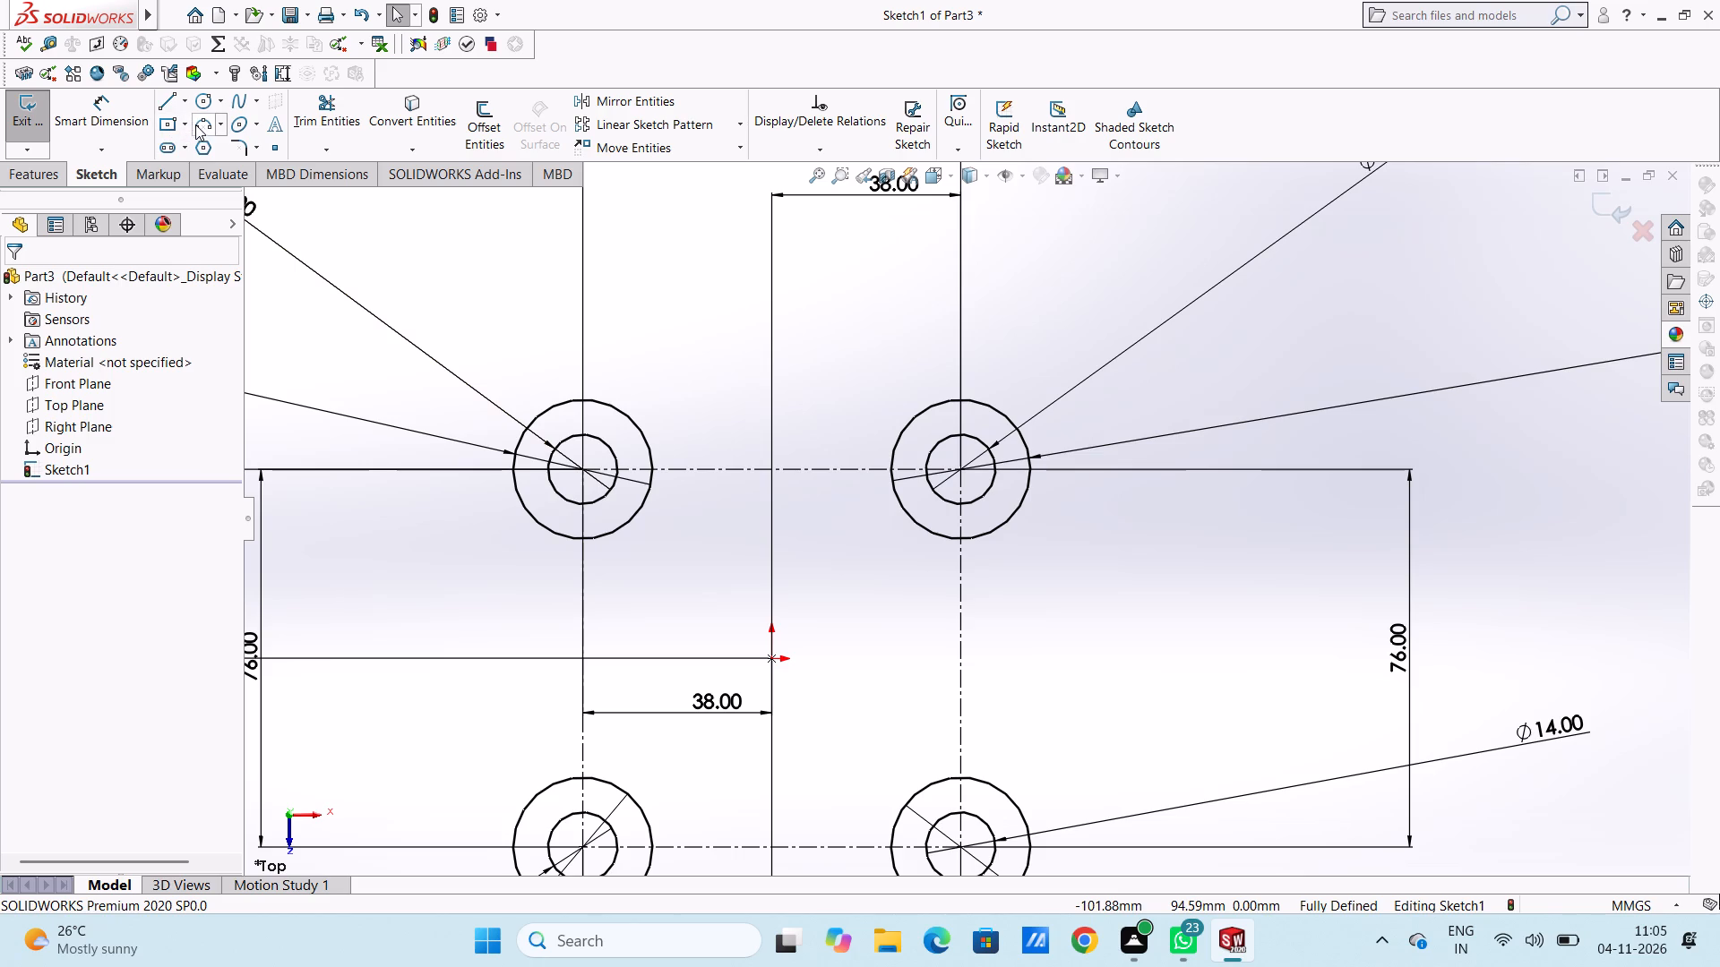
click(587, 398)
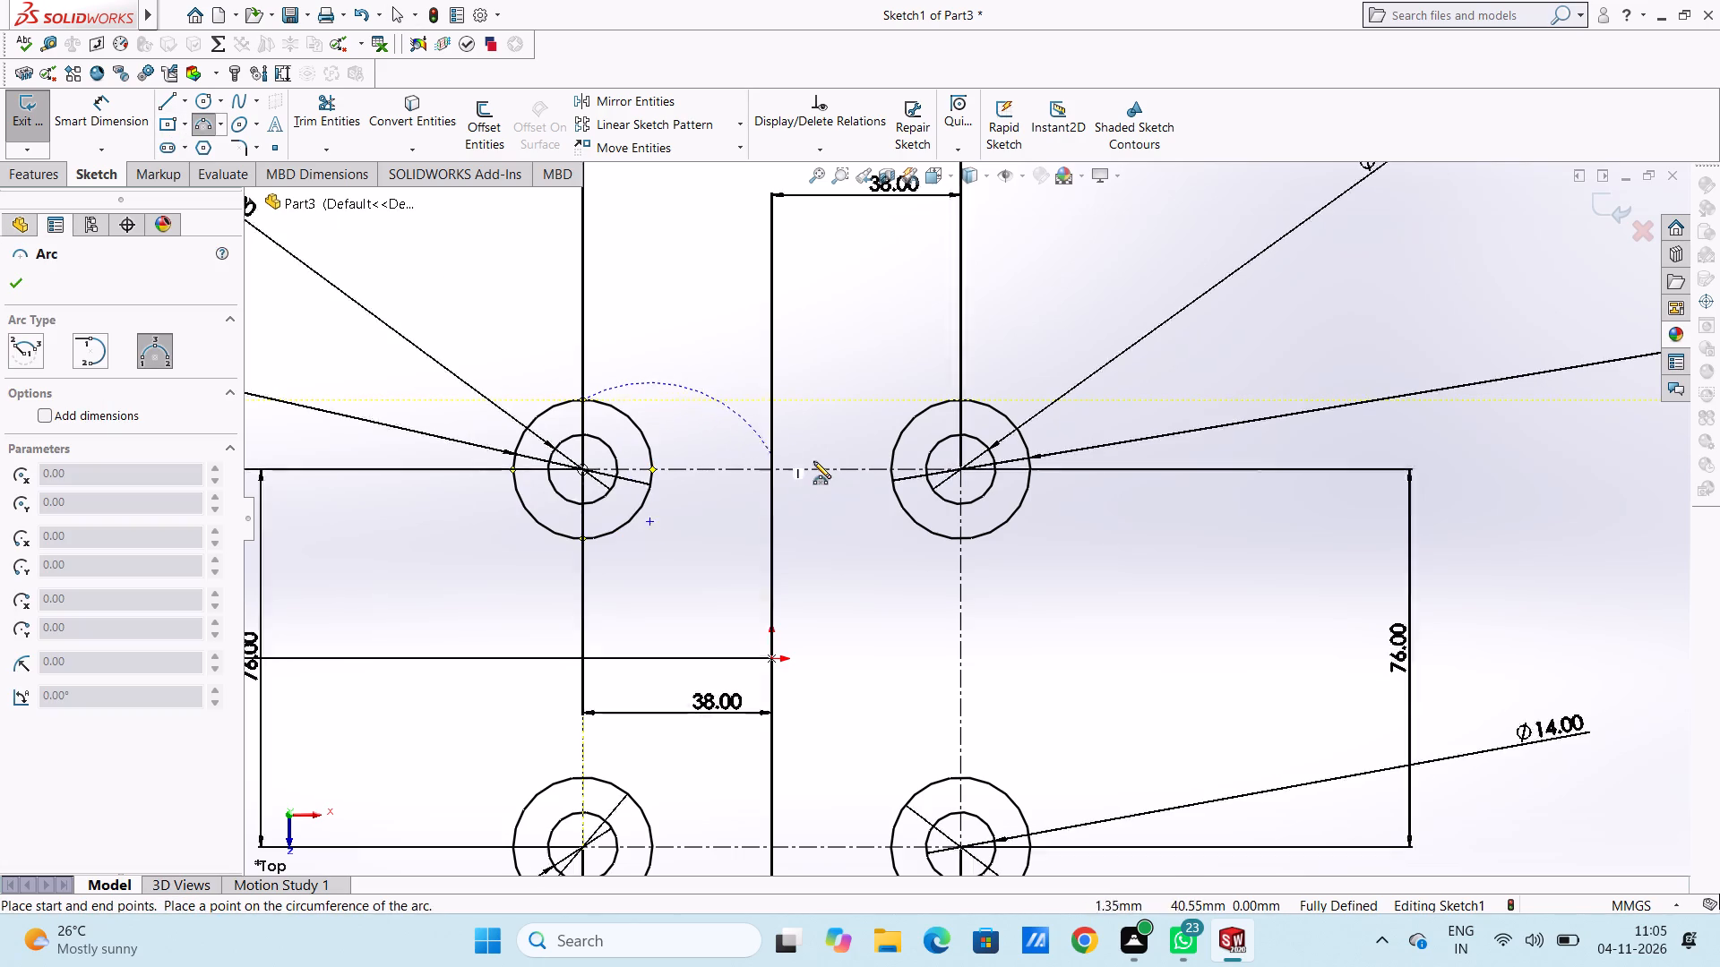
click(950, 398)
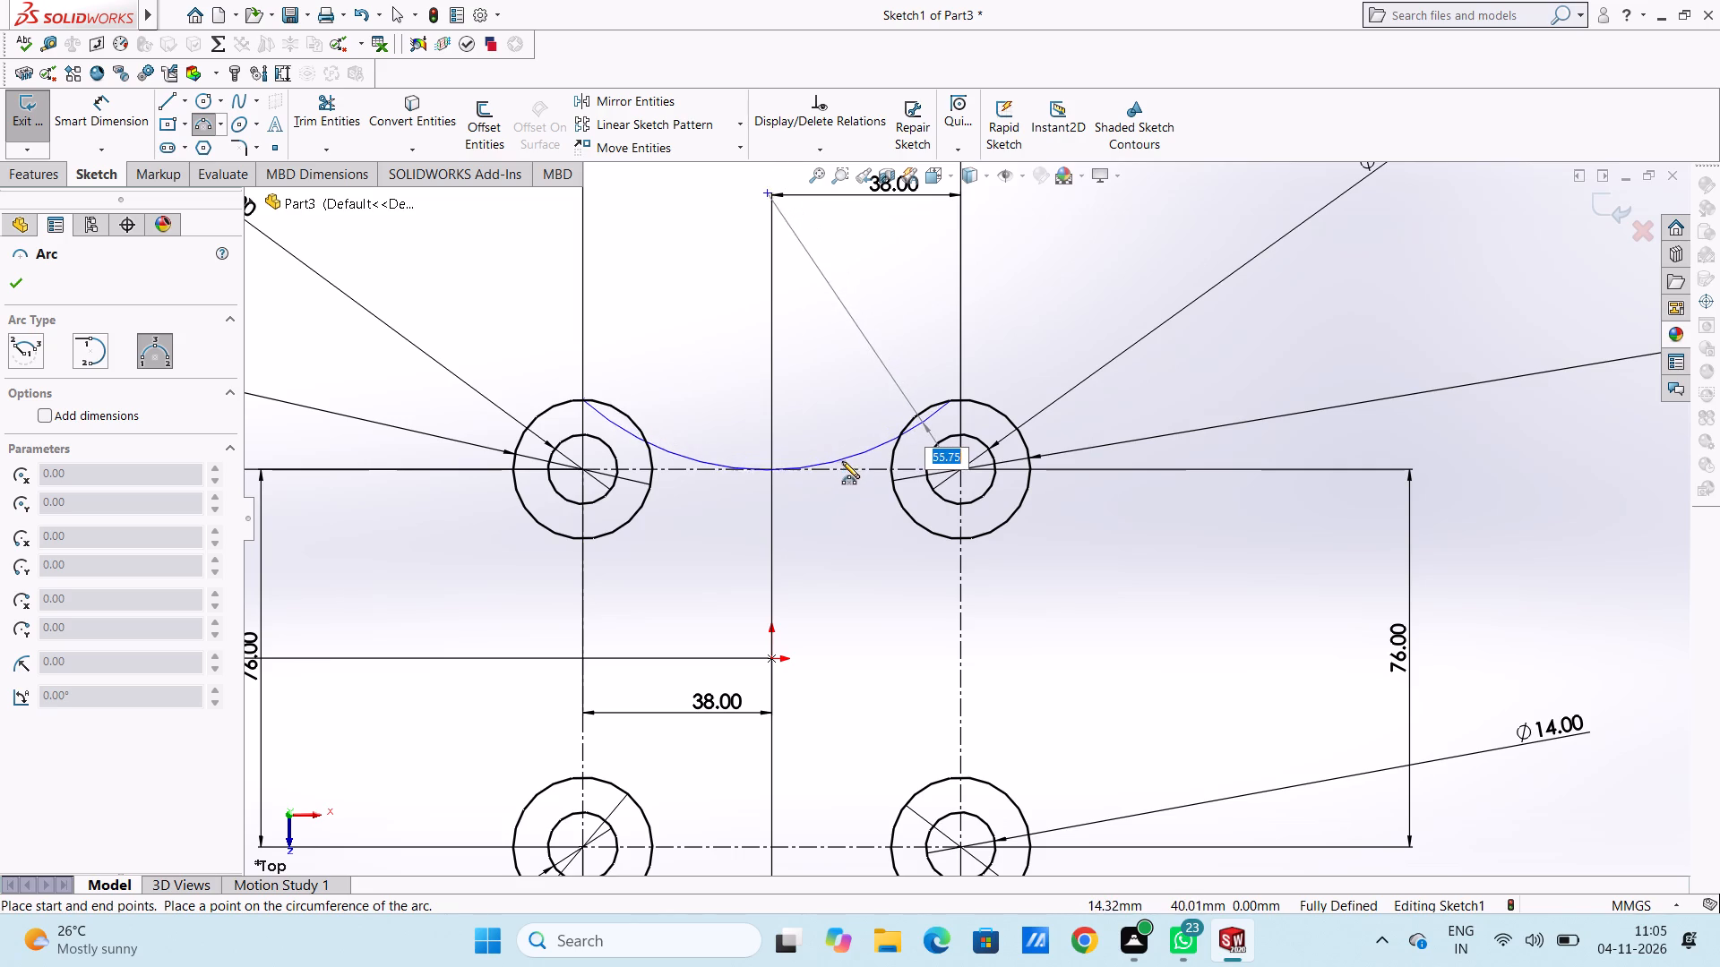
click(780, 475)
right_click(787, 338)
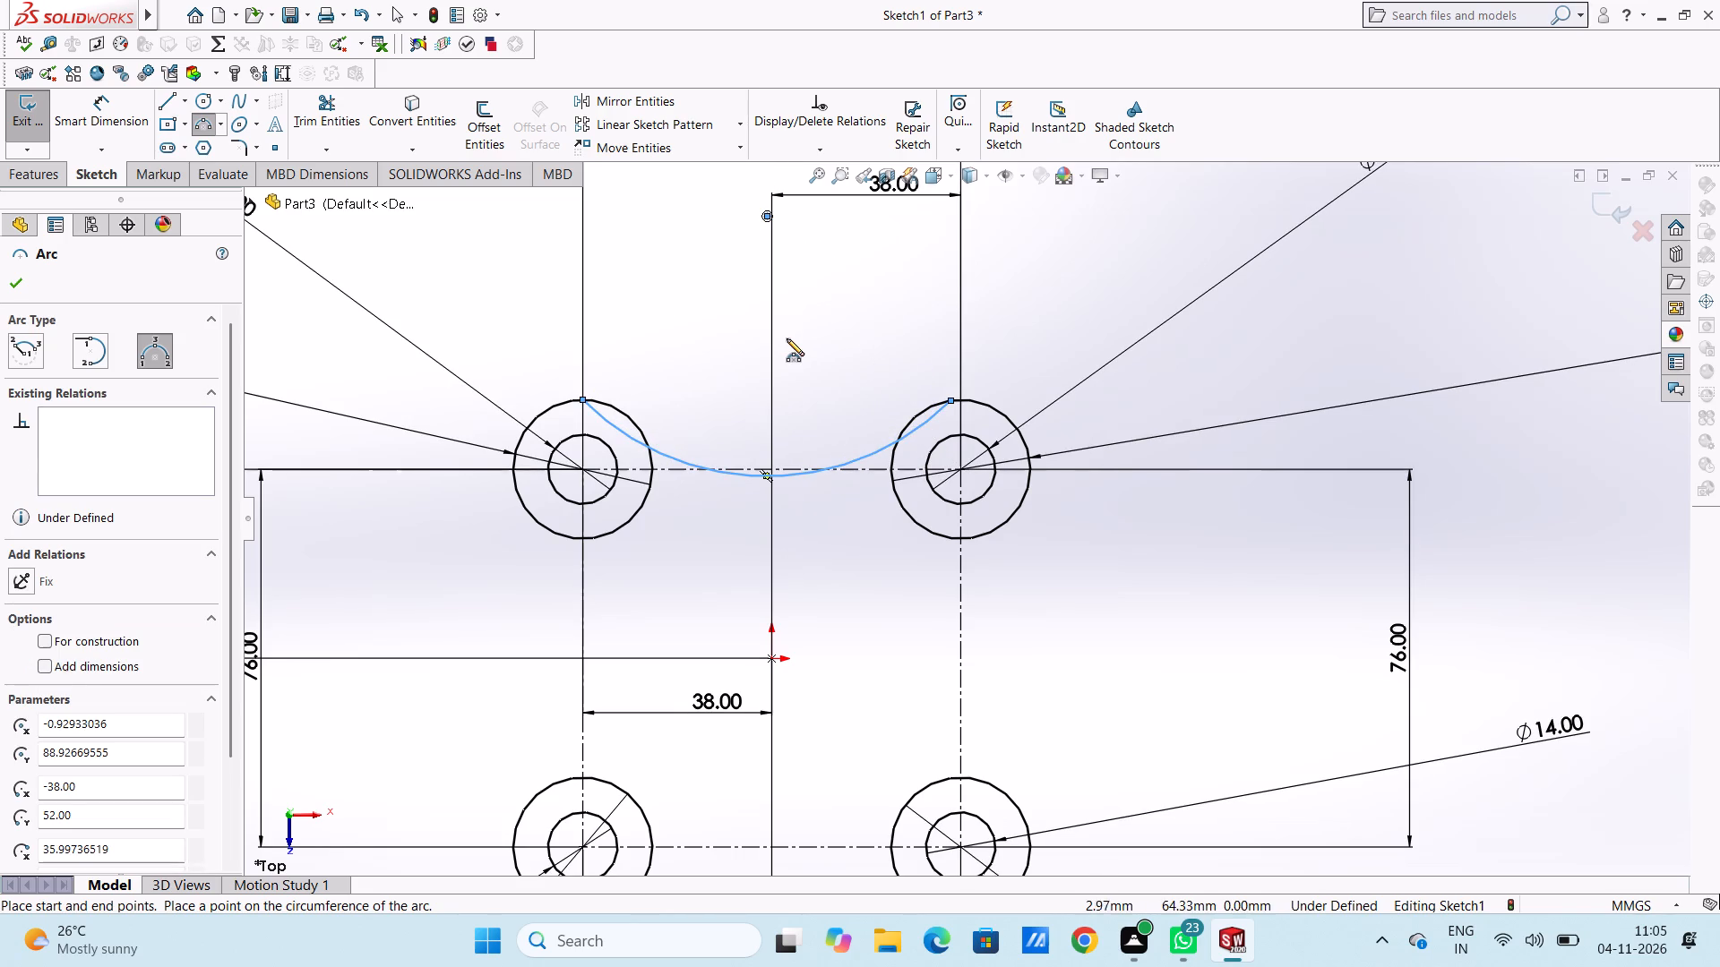
double_click(815, 353)
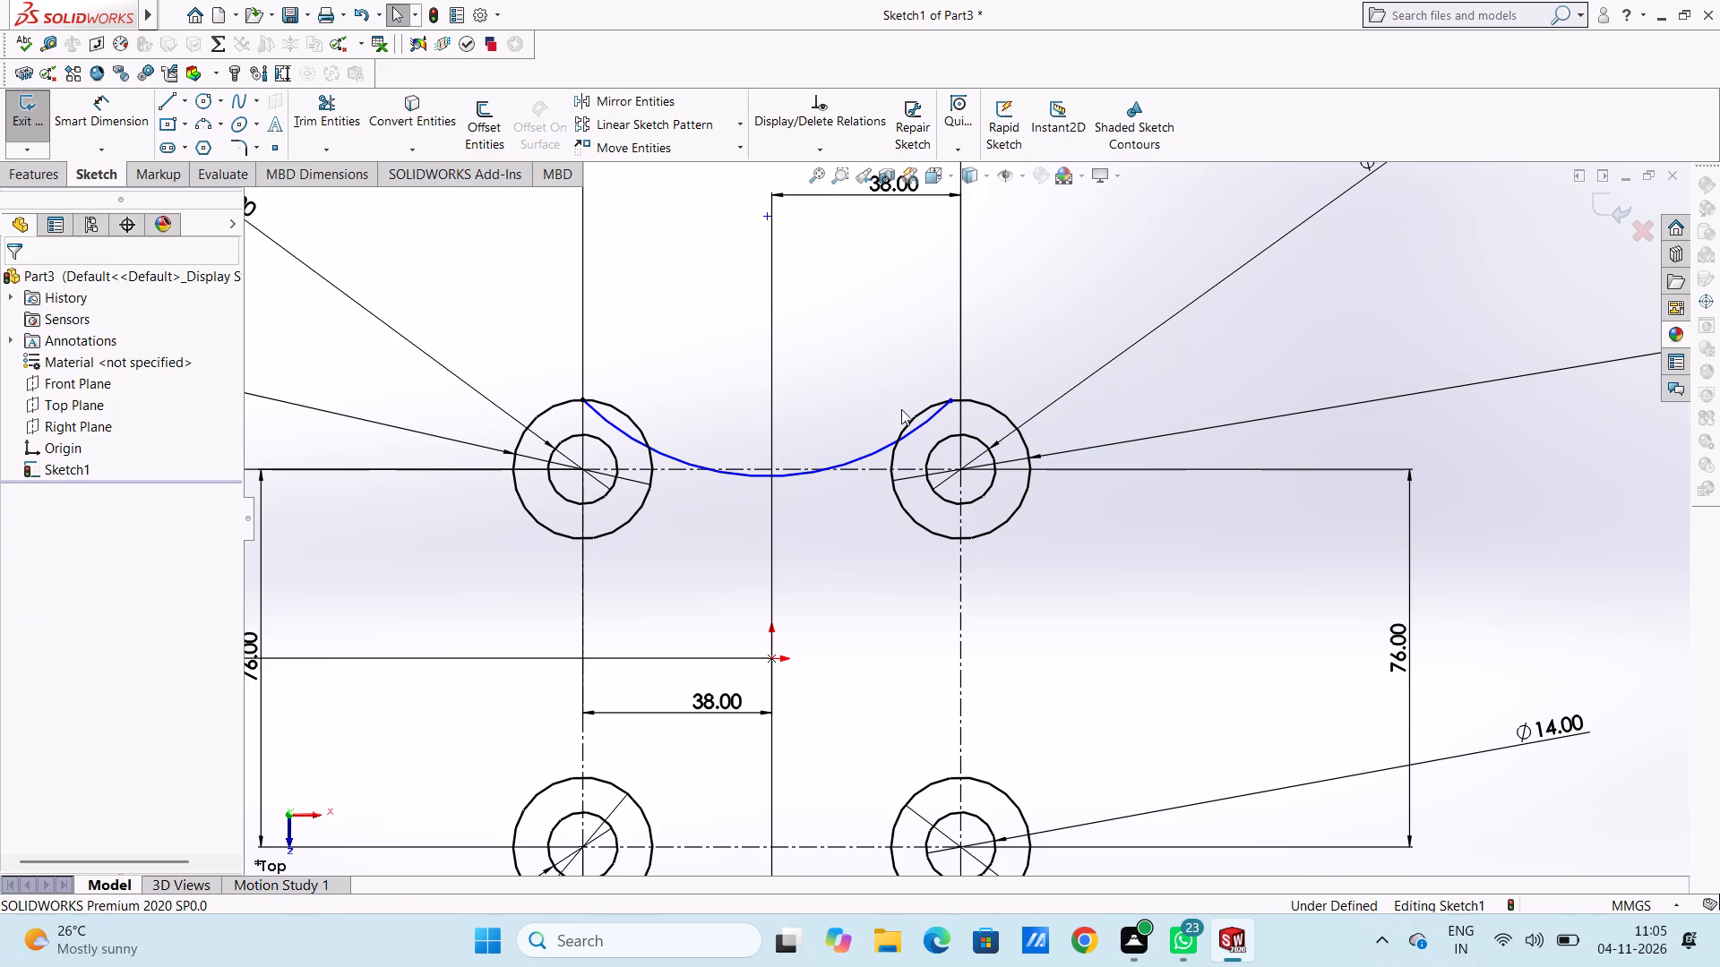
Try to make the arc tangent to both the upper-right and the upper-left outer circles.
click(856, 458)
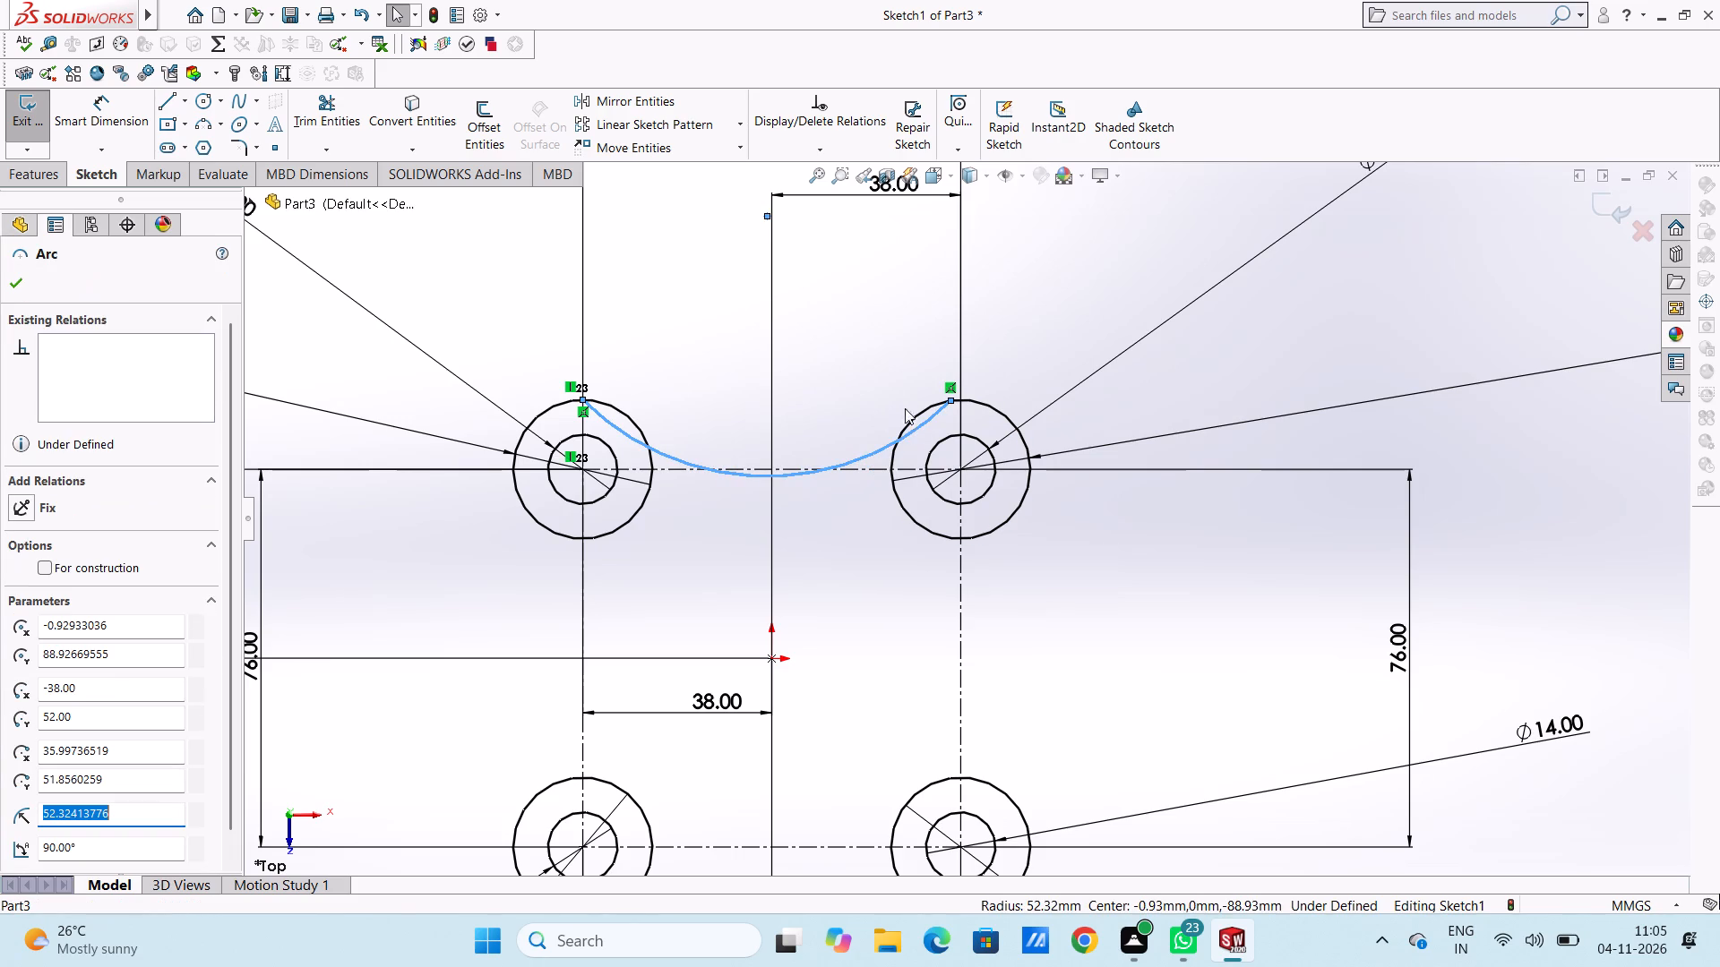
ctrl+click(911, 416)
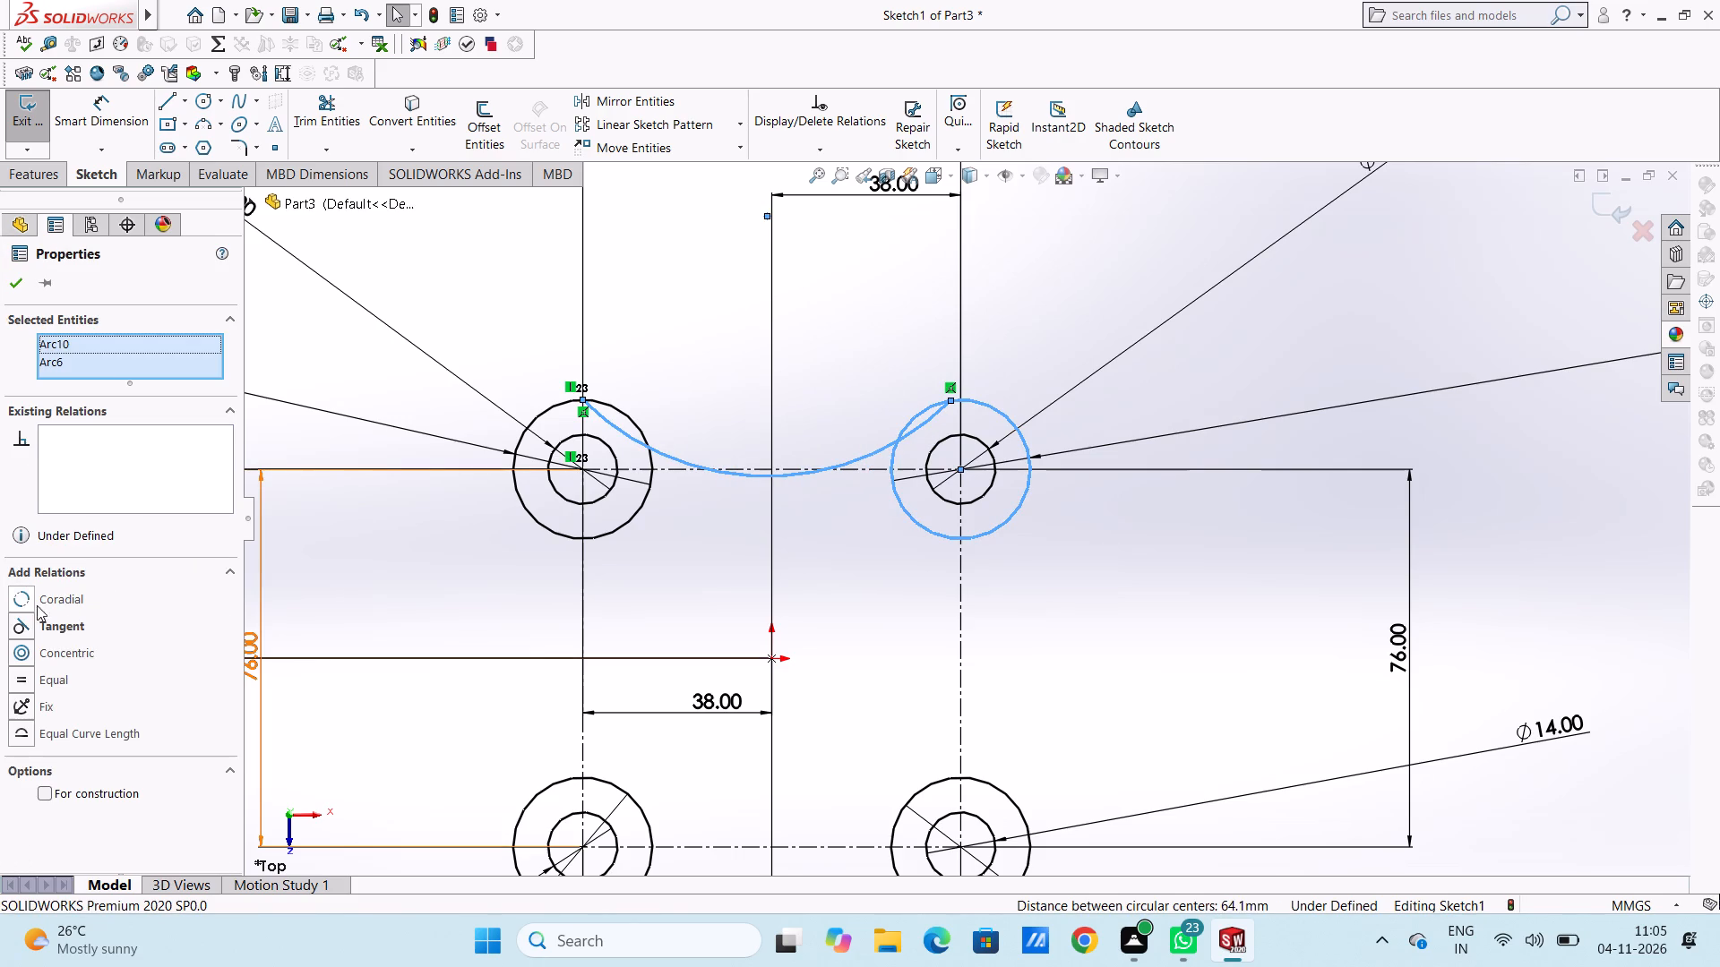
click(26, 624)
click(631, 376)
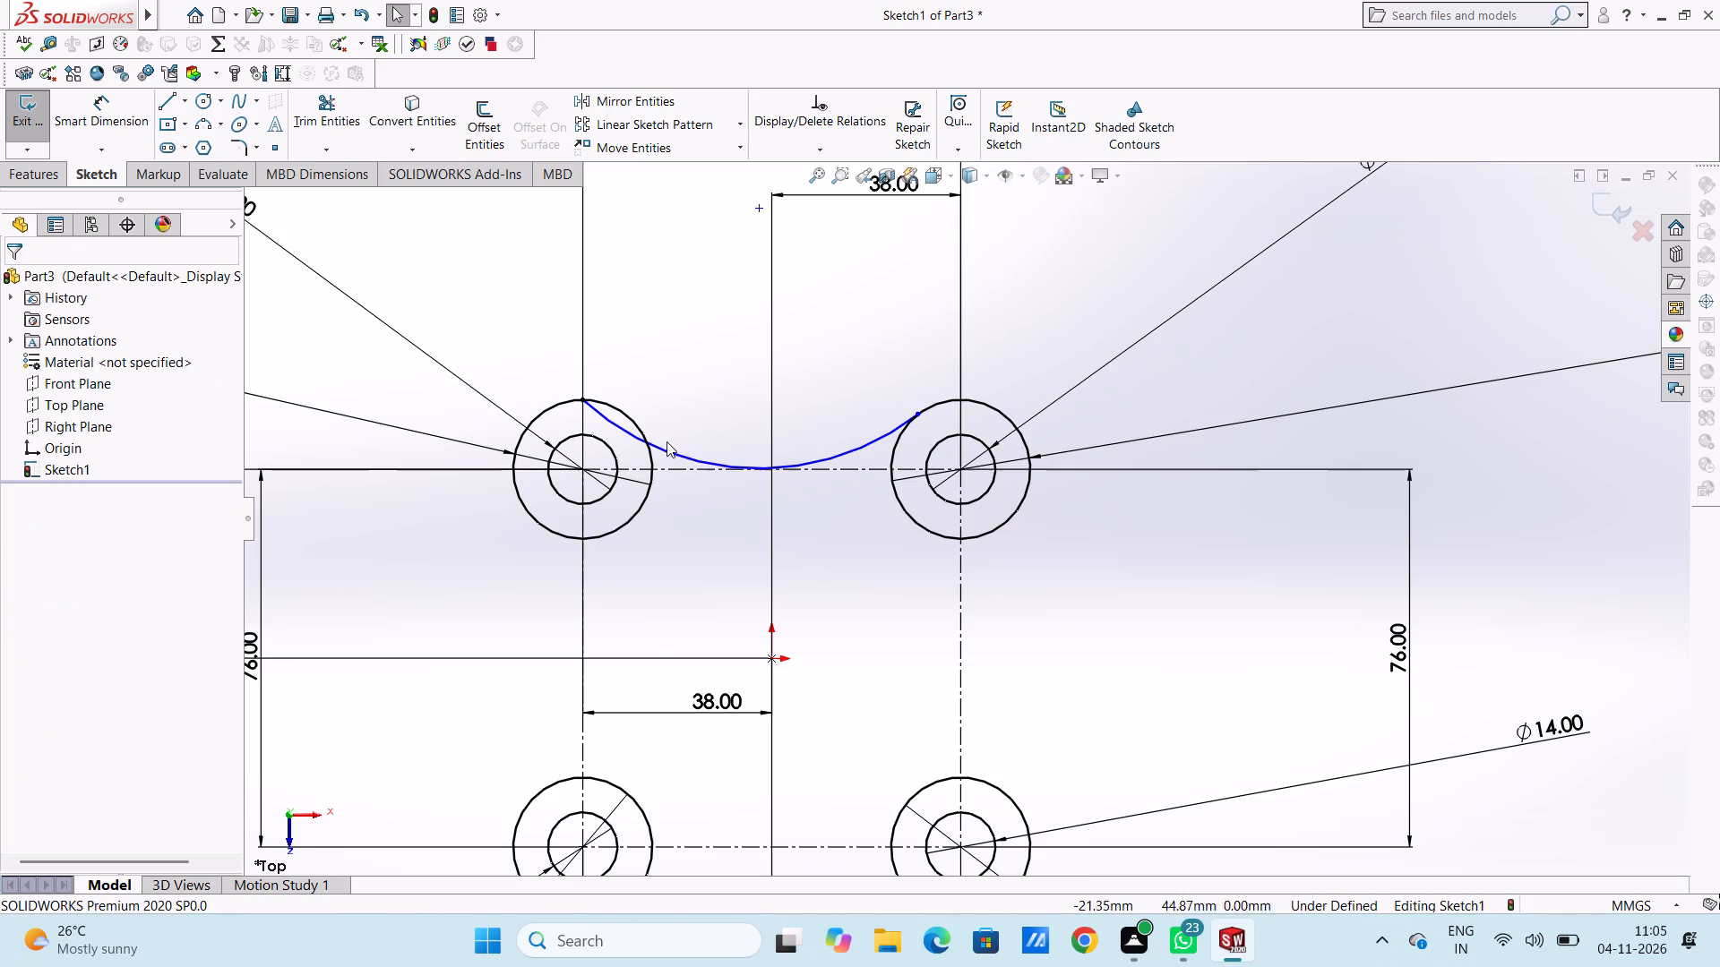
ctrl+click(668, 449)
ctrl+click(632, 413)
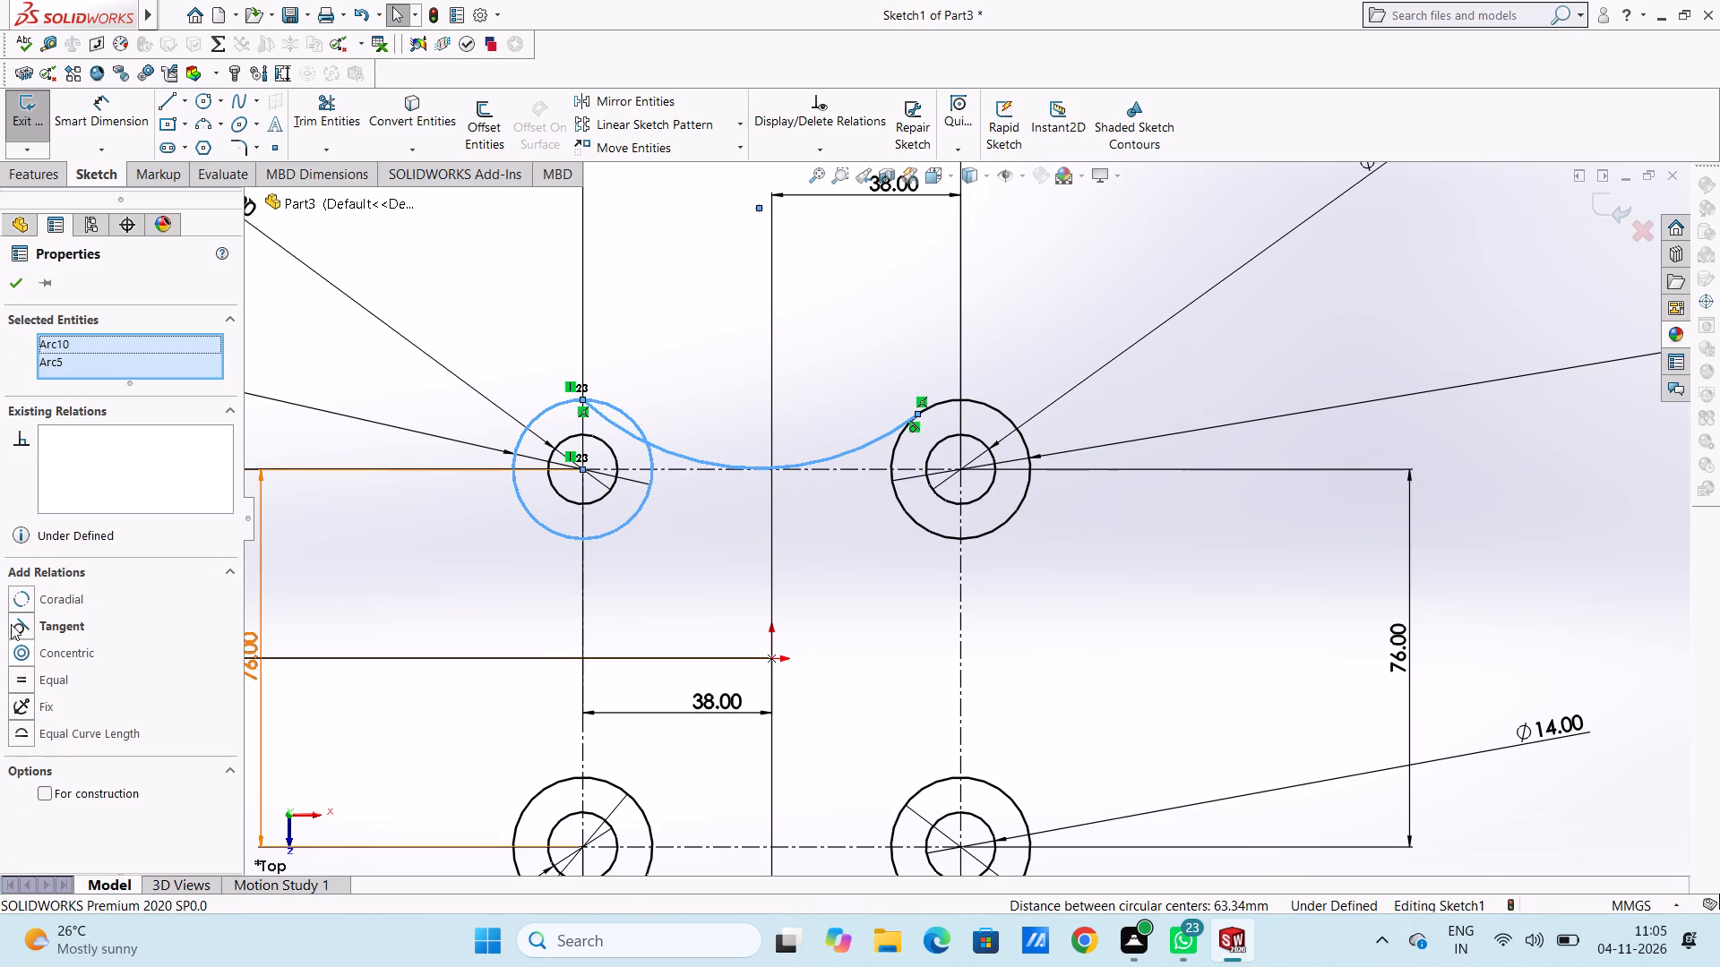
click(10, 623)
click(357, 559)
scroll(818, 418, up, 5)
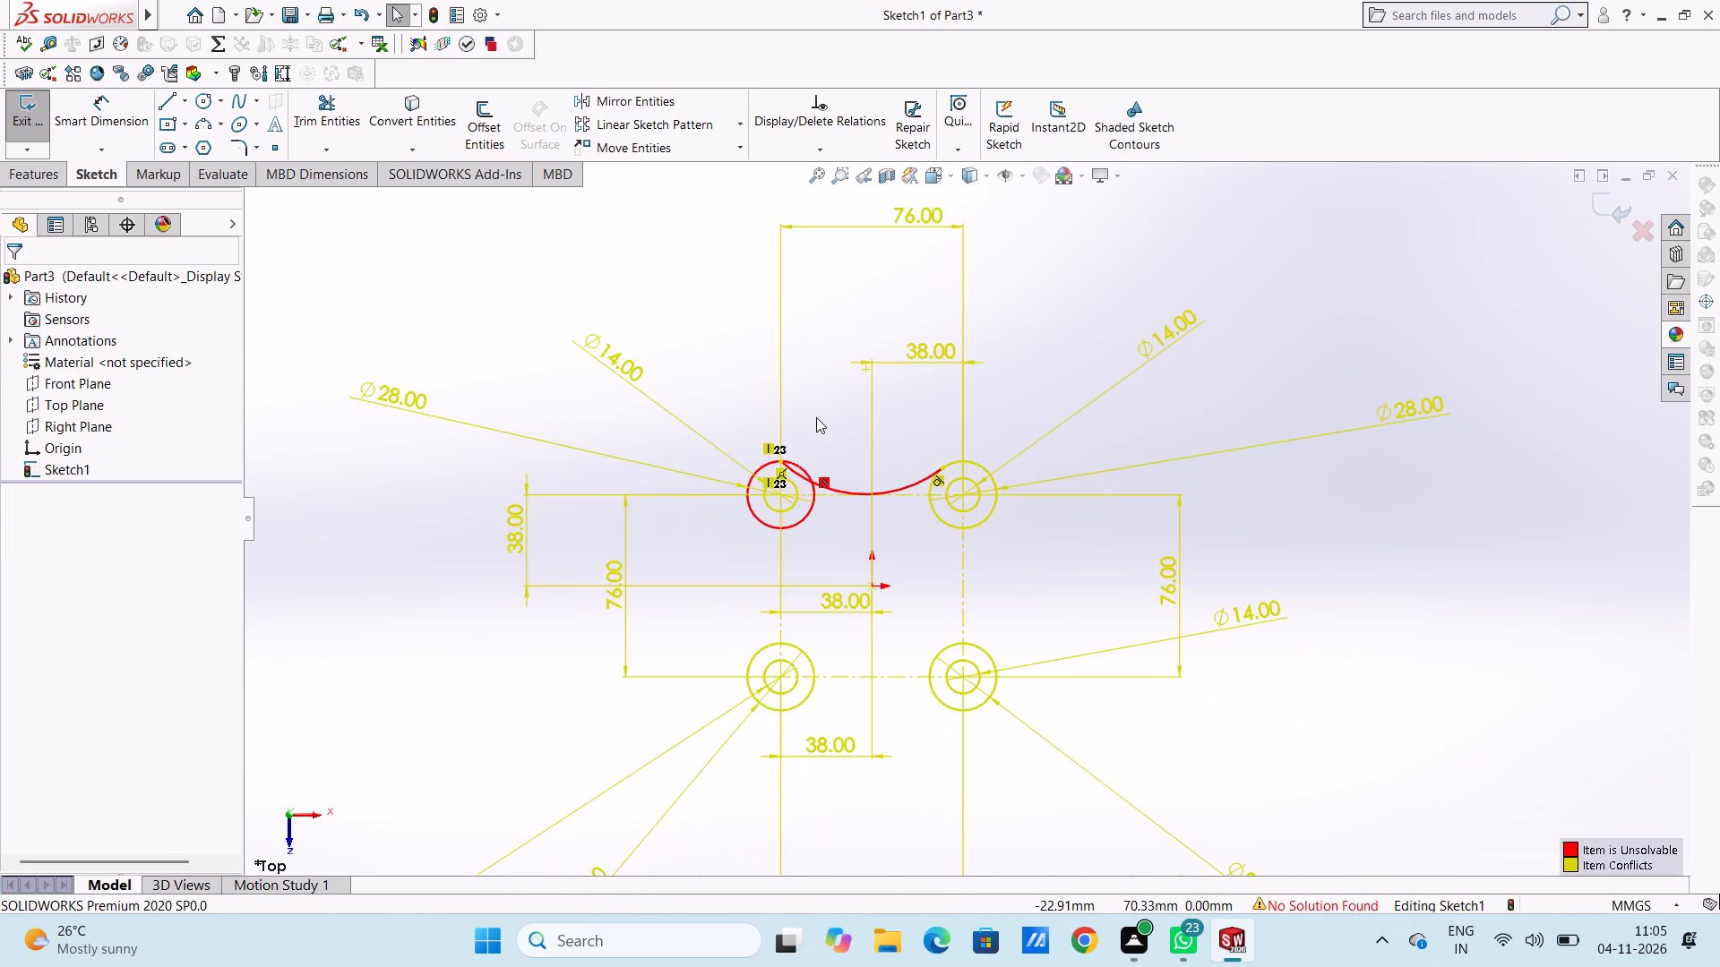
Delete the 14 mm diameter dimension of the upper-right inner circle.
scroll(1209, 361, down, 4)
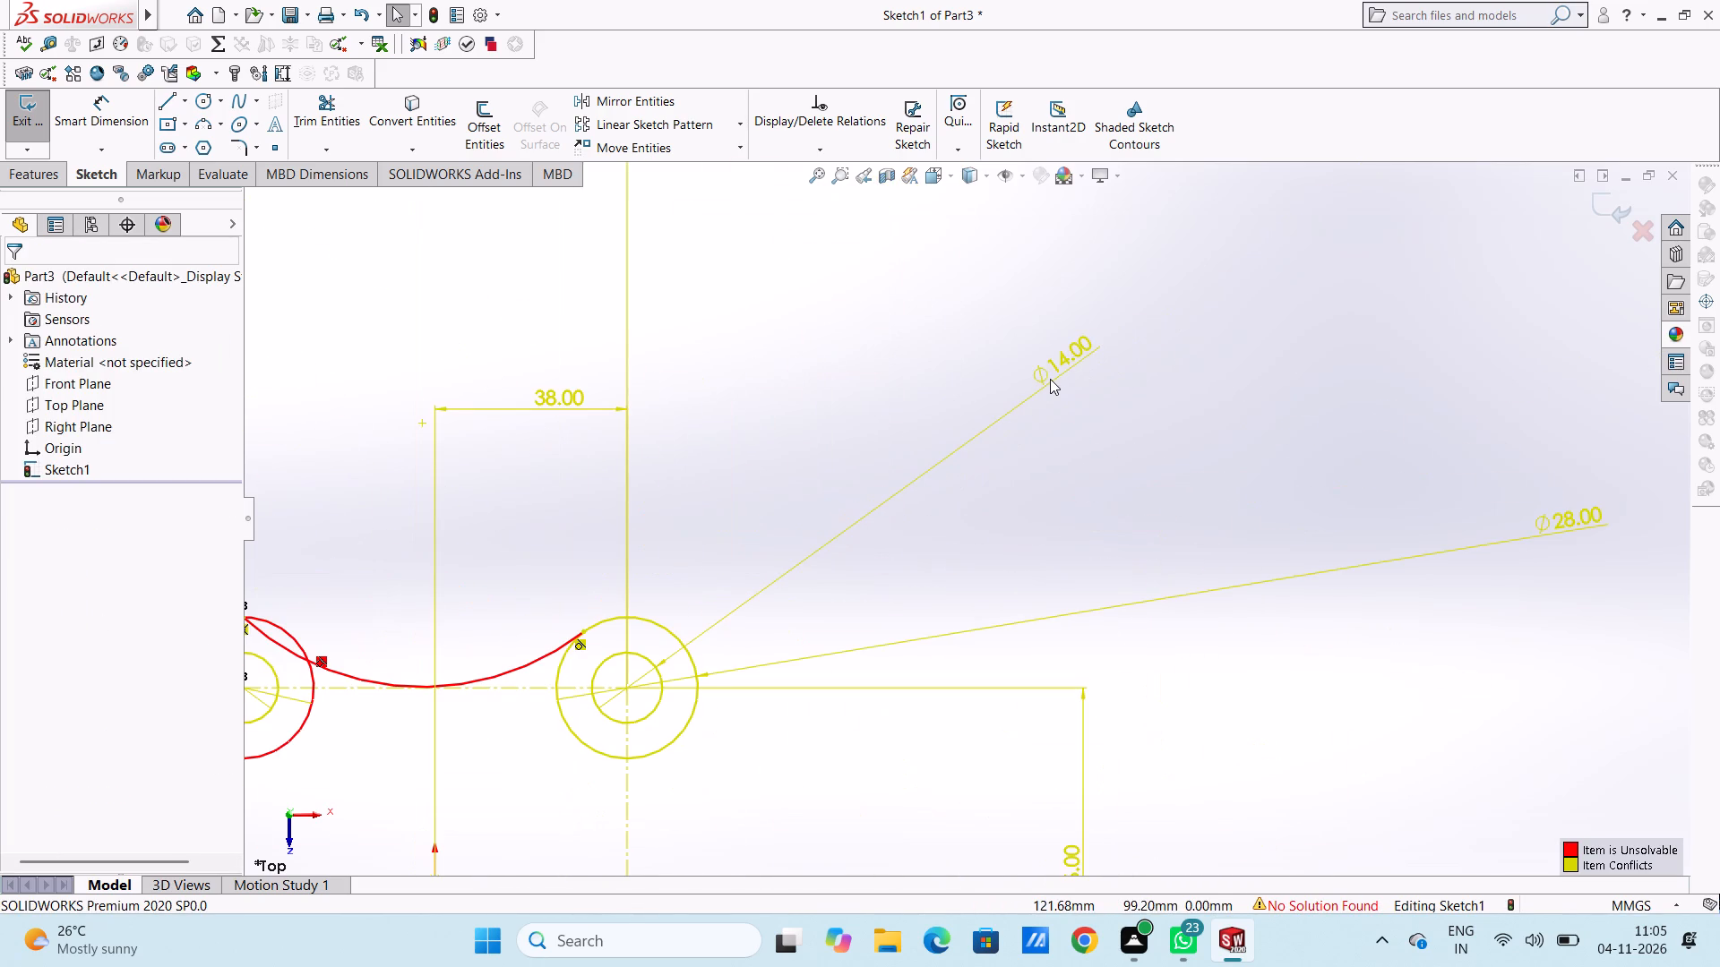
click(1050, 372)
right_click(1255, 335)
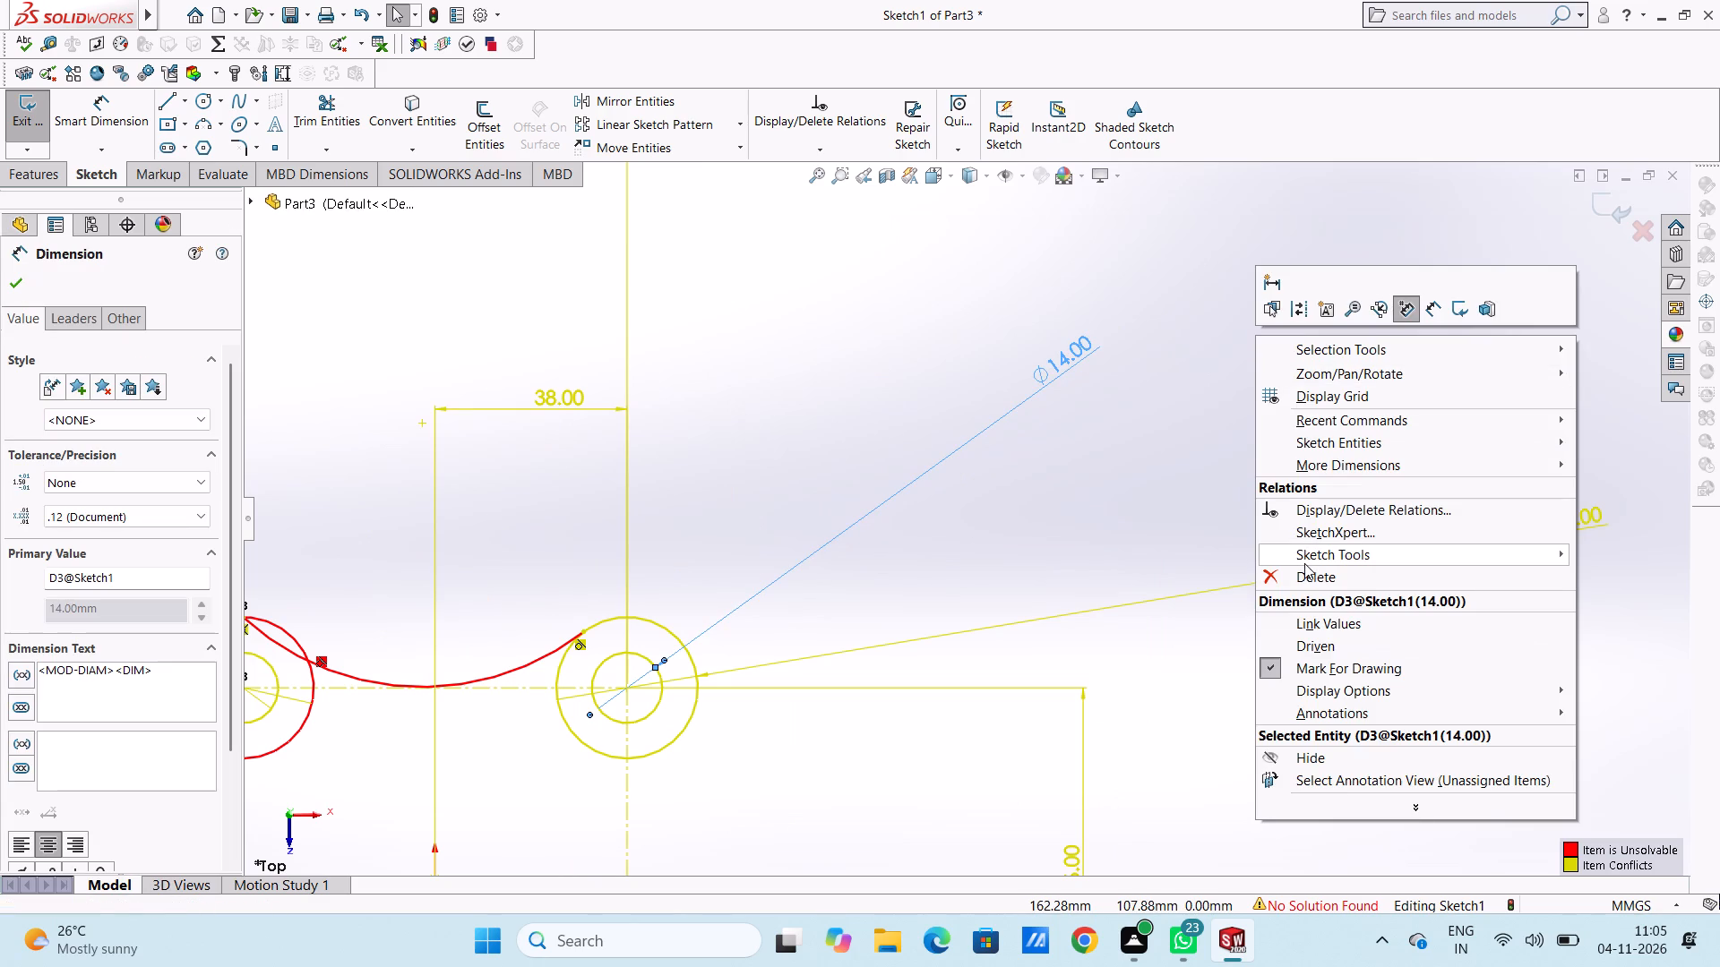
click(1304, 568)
Delete the arc between the two upper outer circles.
scroll(1199, 505, up, 10)
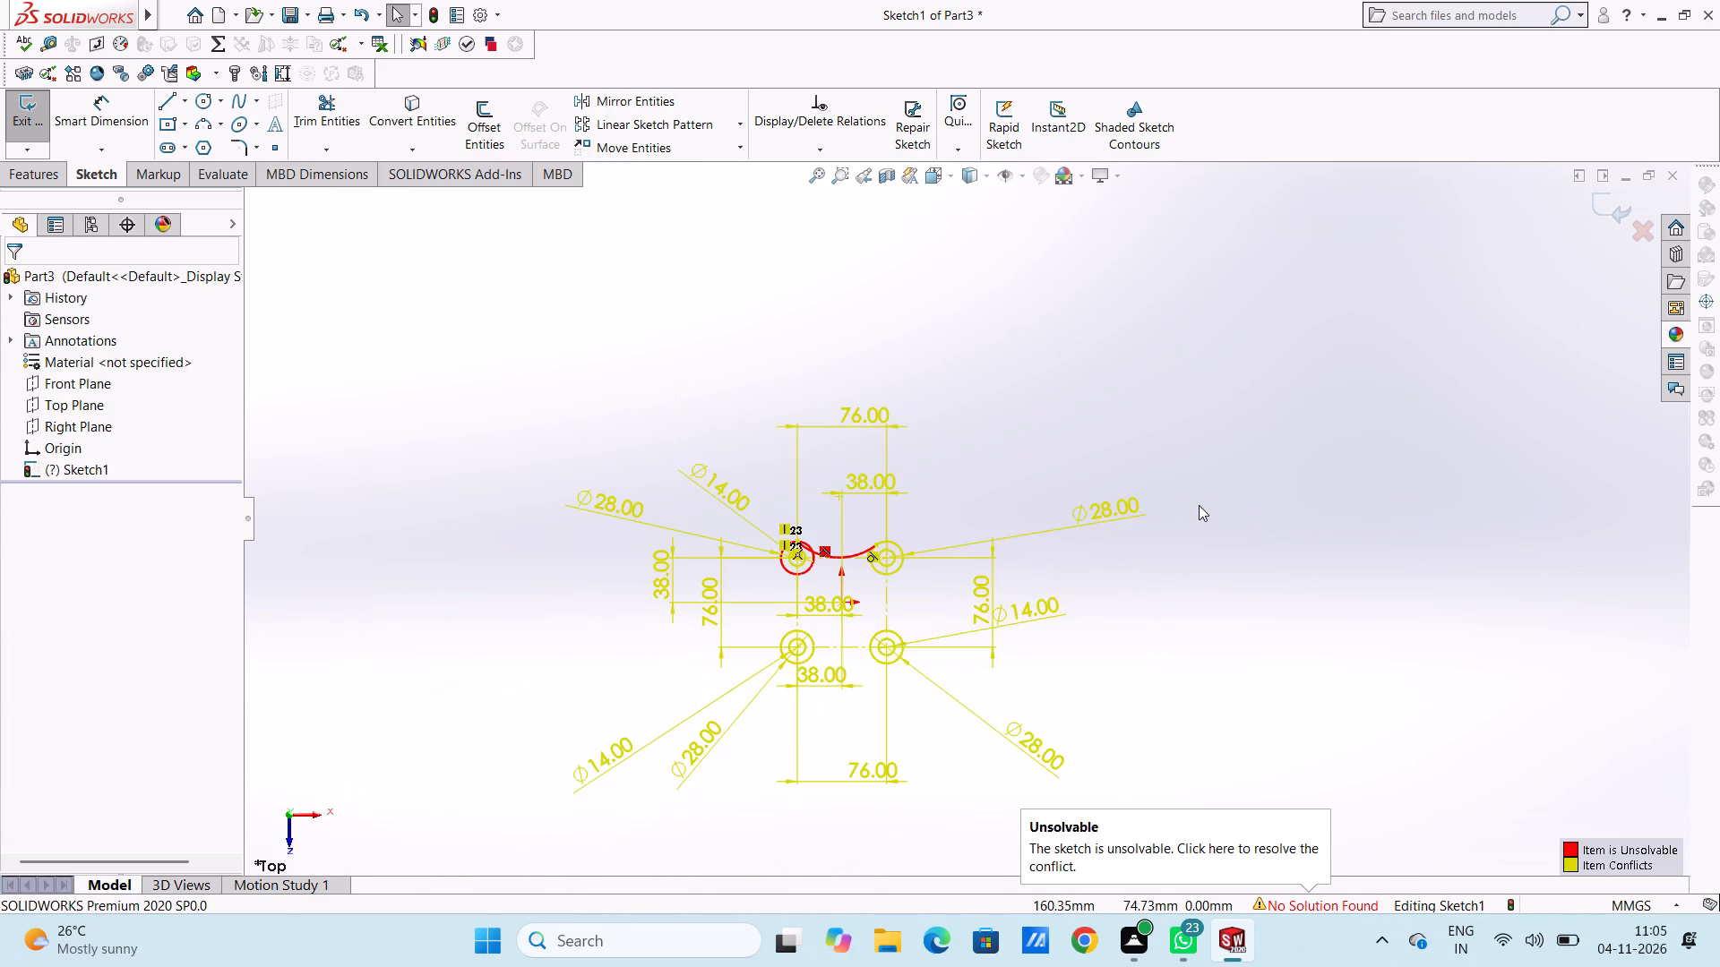
scroll(916, 582, down, 4)
scroll(1005, 570, down, 5)
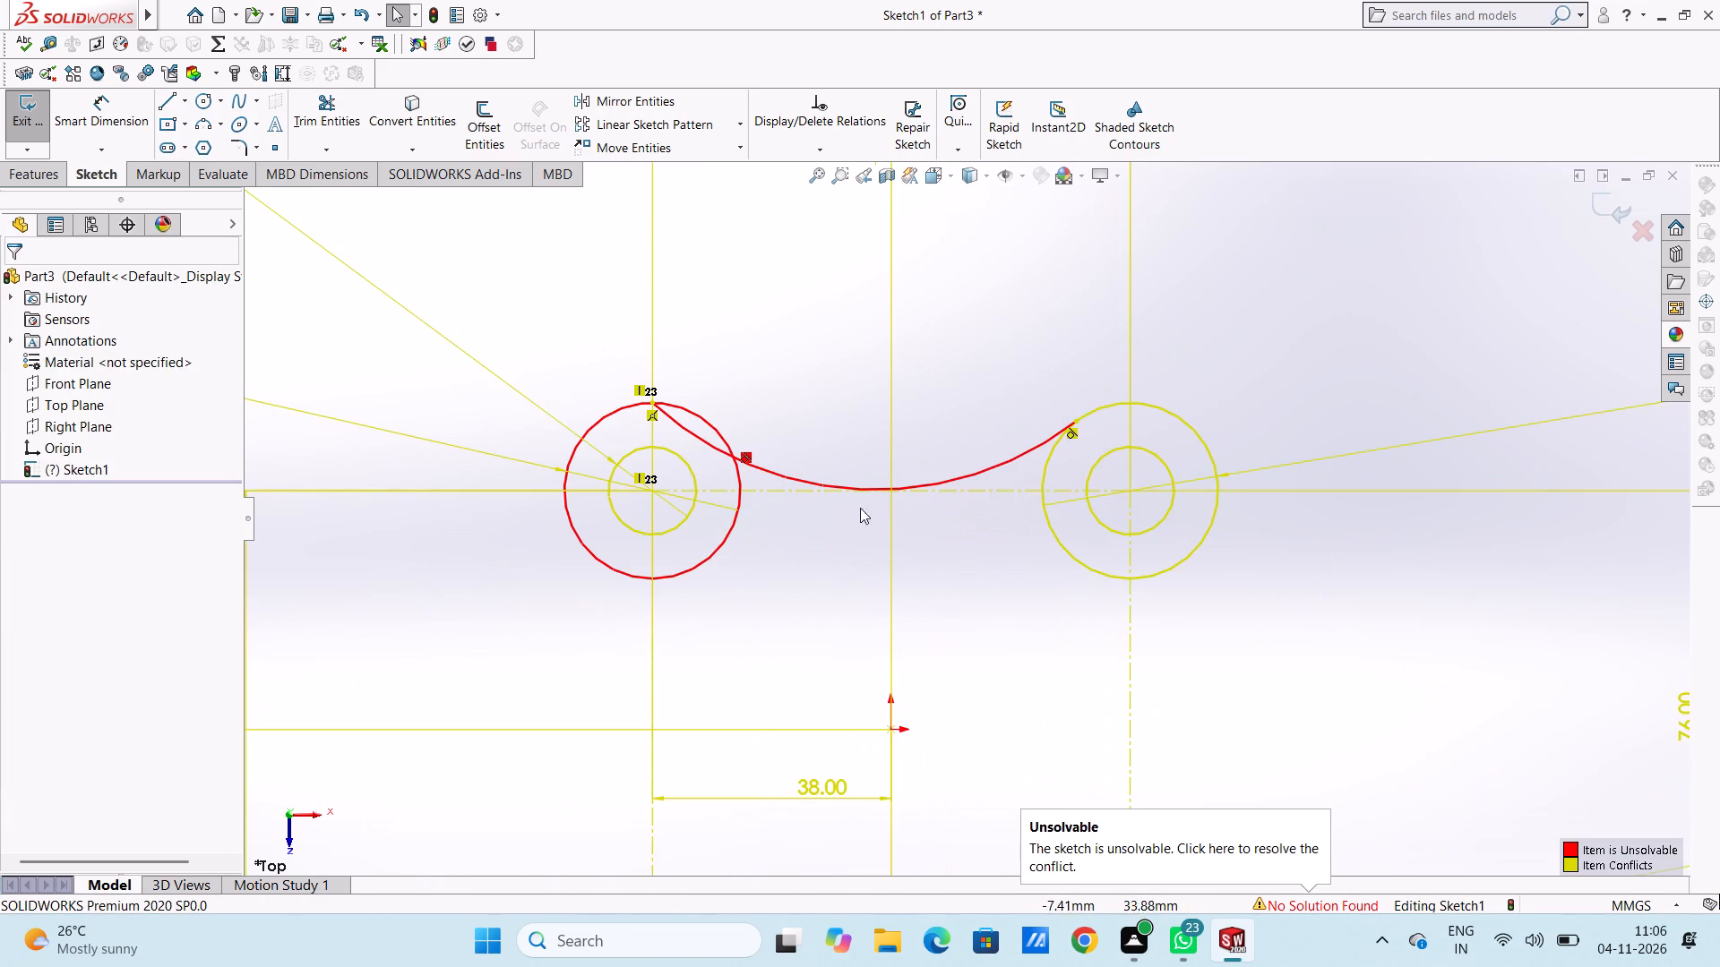
click(993, 464)
right_click(969, 368)
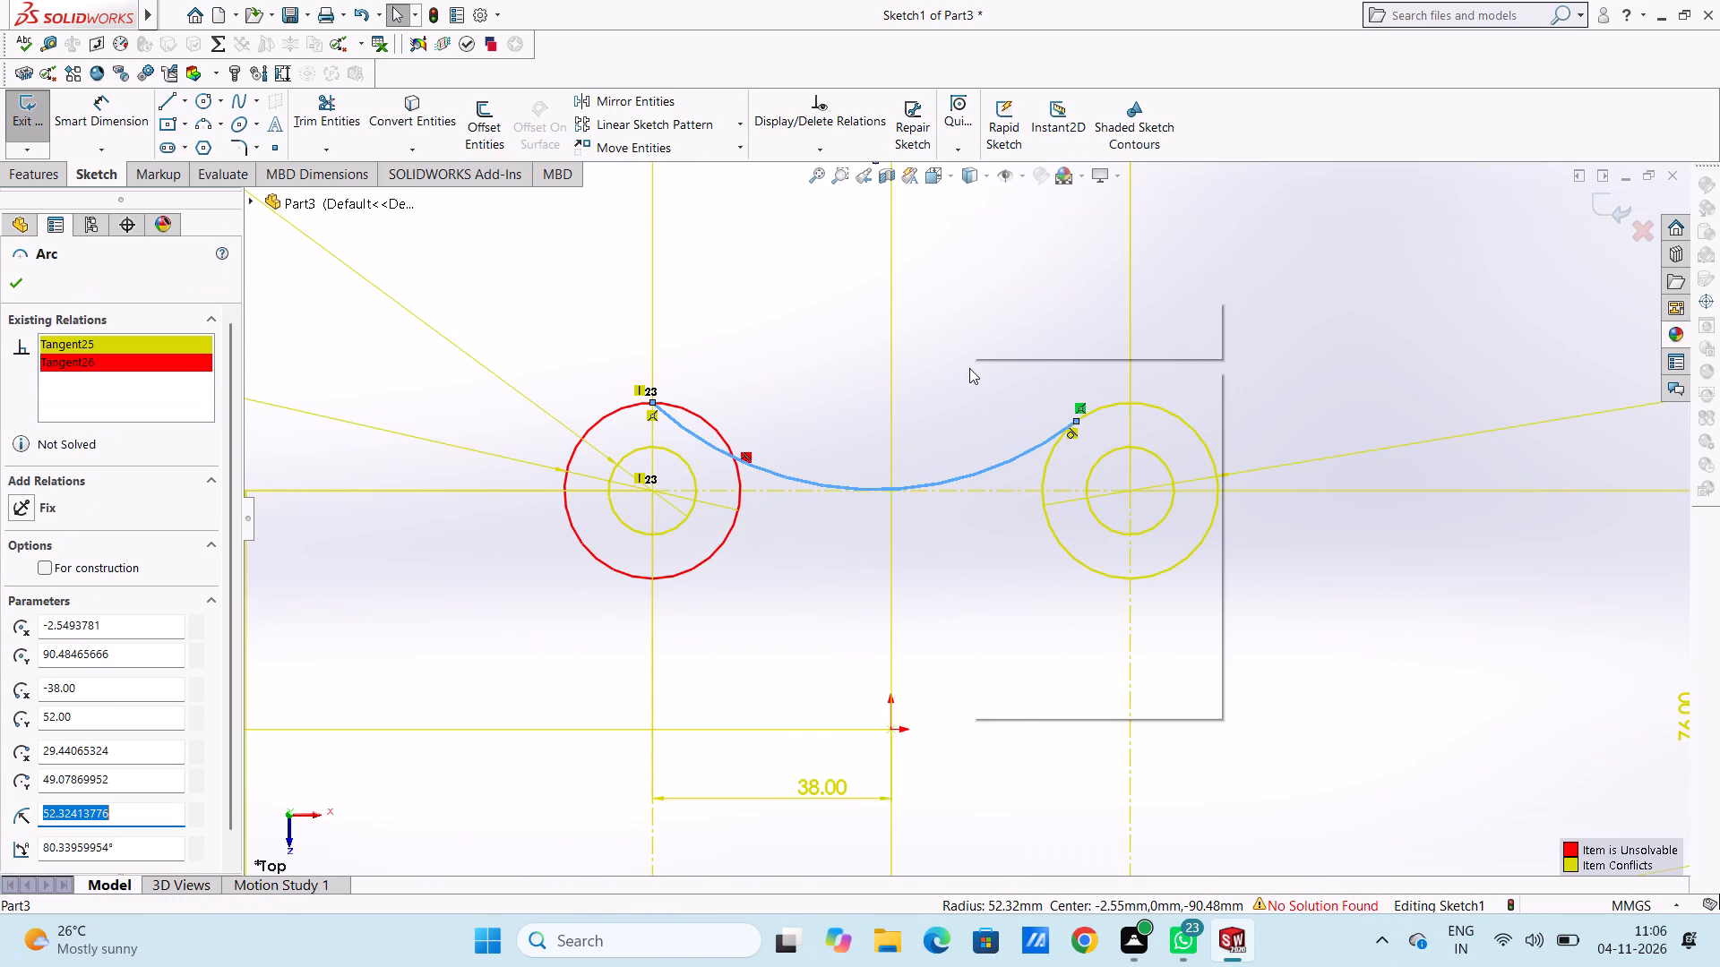
click(1003, 635)
Dimension the upper-right inner circle's diameter as 14 mm and leave the dimension command.
scroll(1002, 627, up, 5)
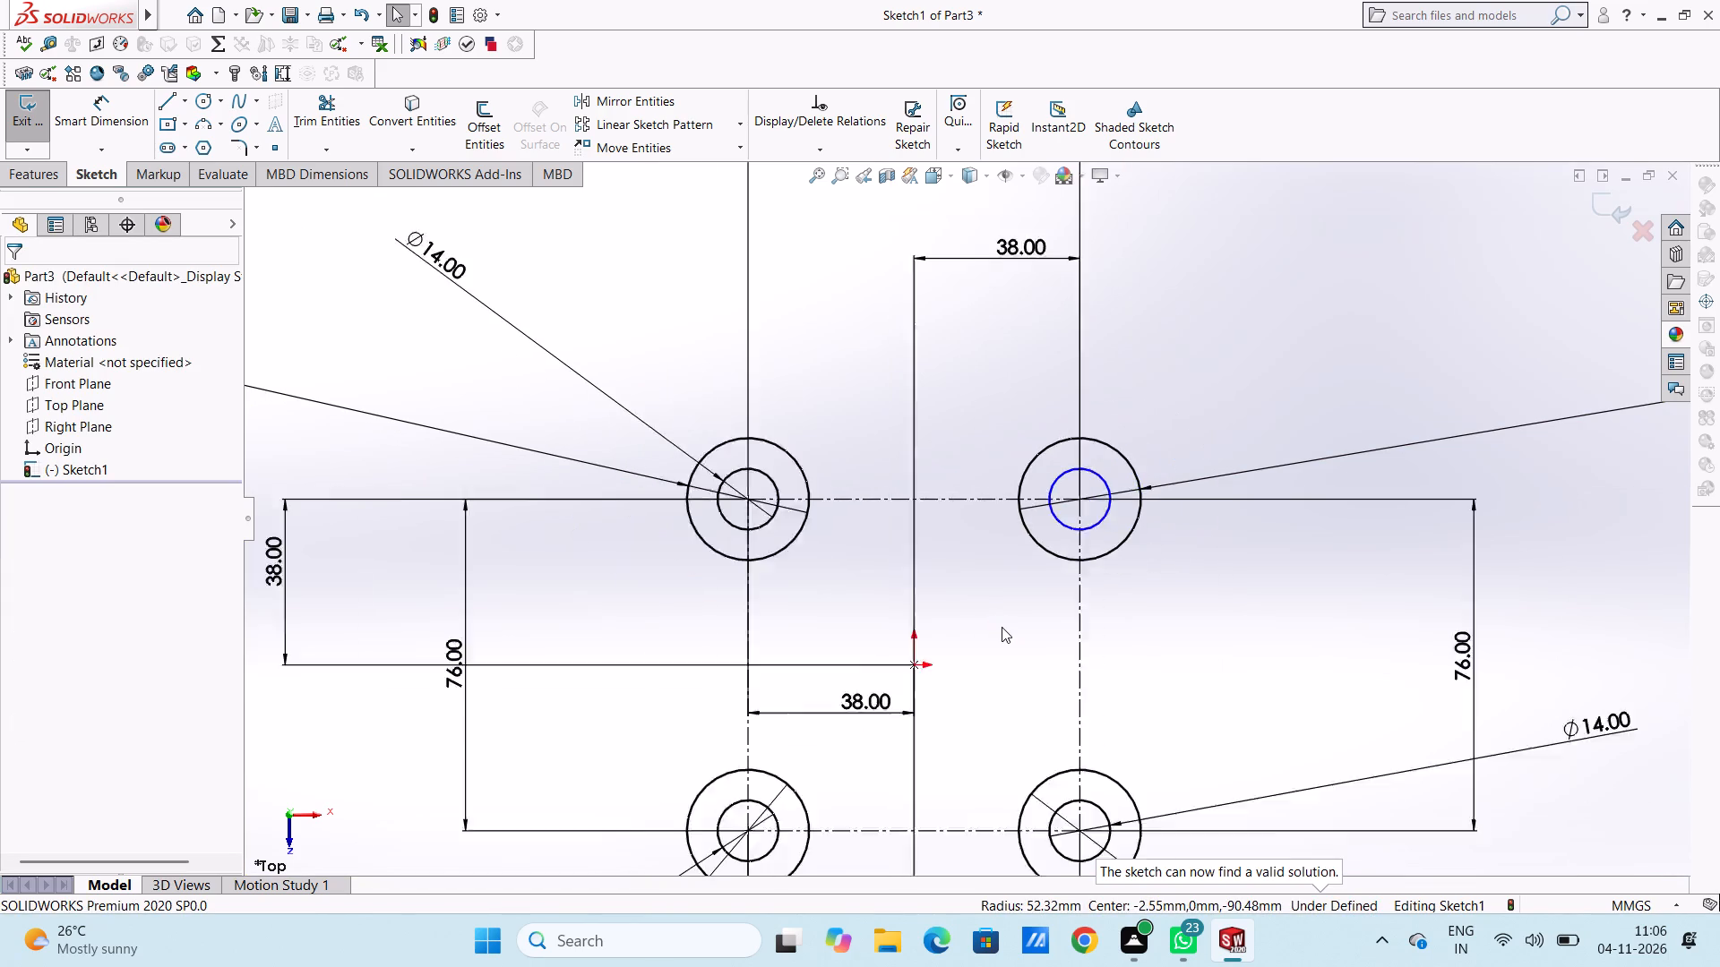
scroll(1037, 448, up, 4)
click(99, 120)
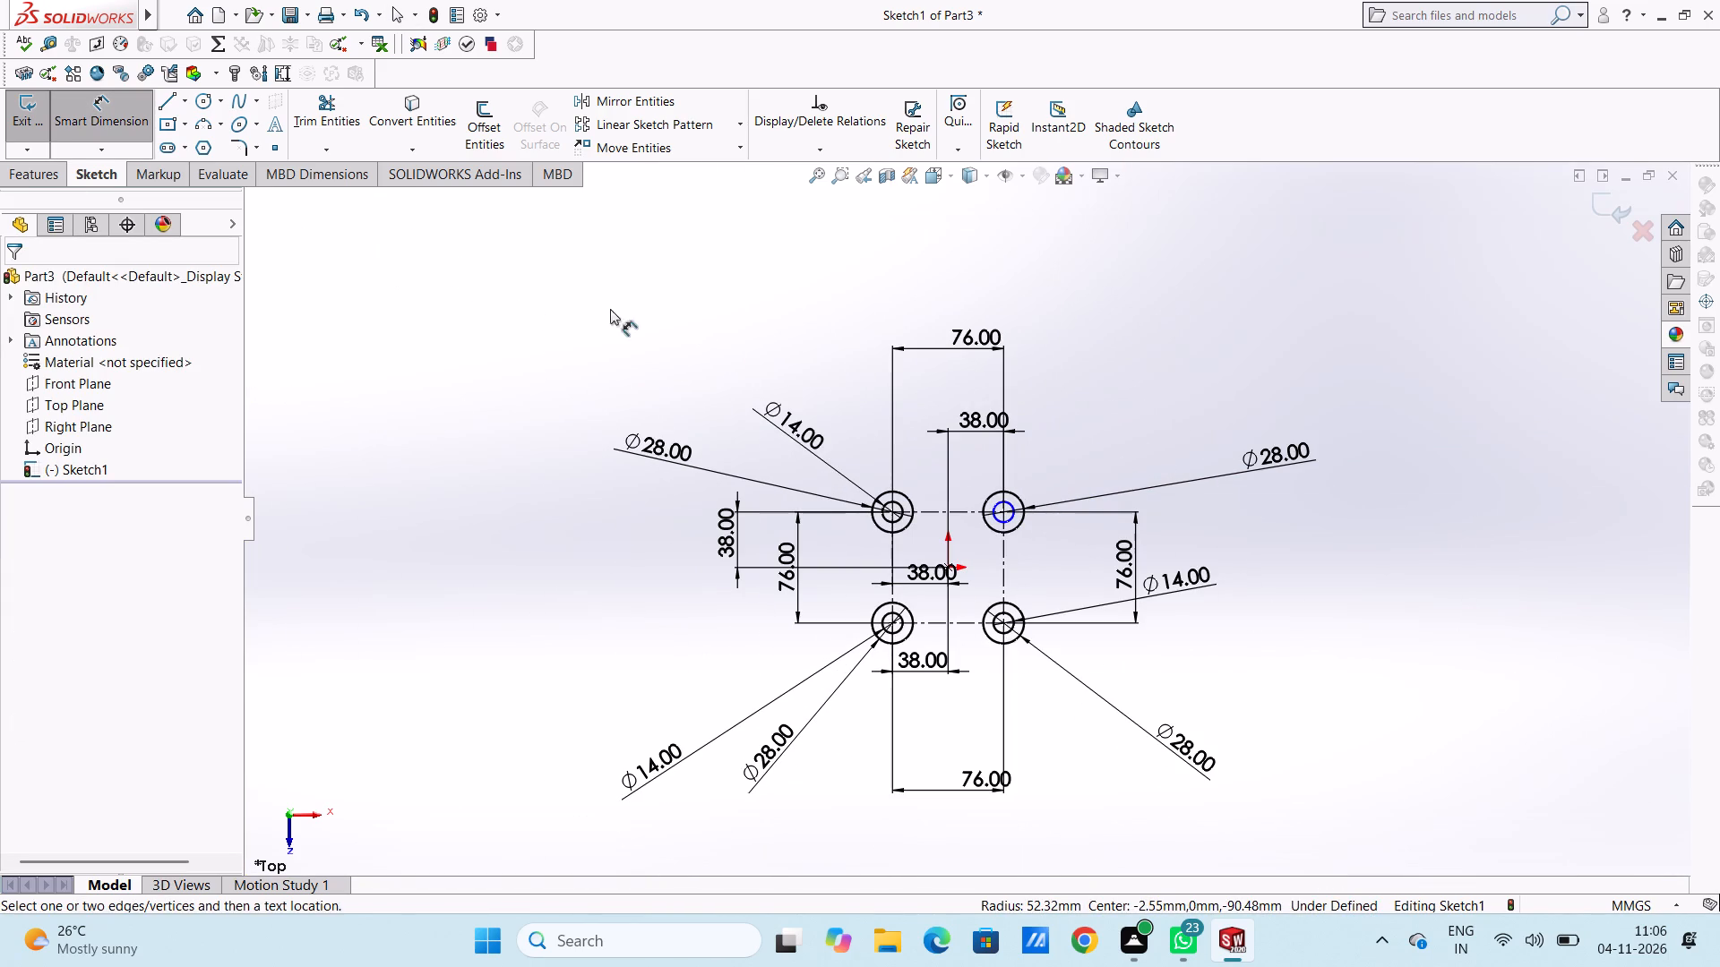
click(1010, 503)
click(1283, 342)
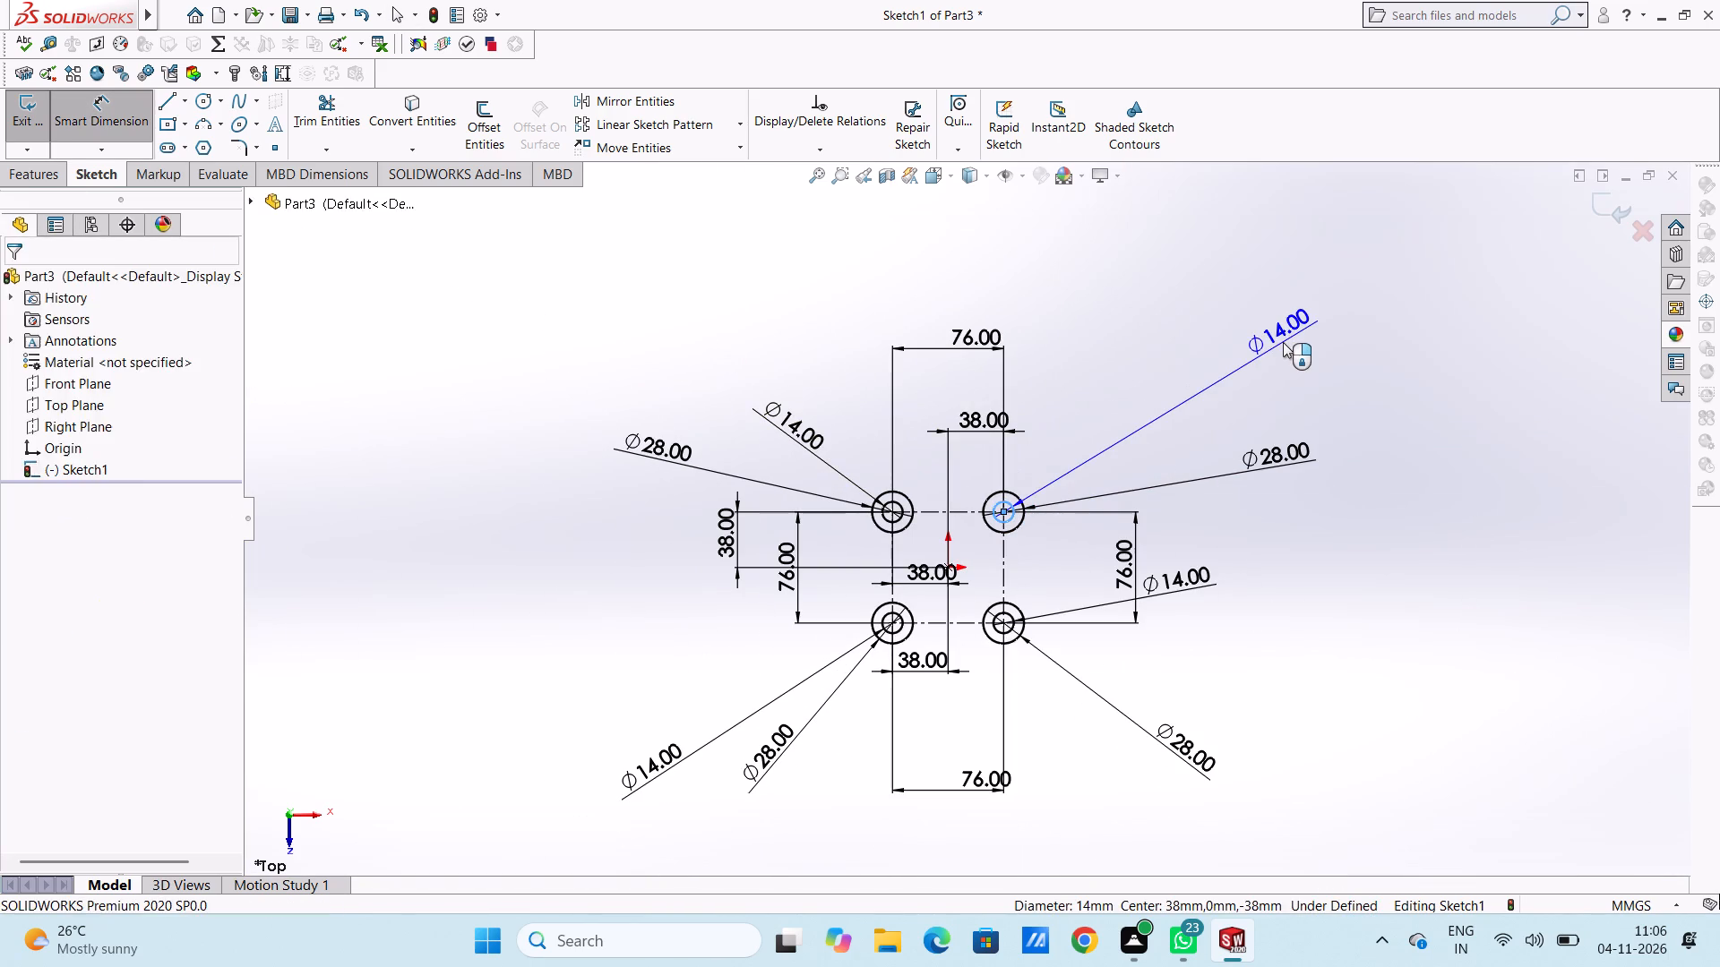
click(1198, 313)
click(1170, 326)
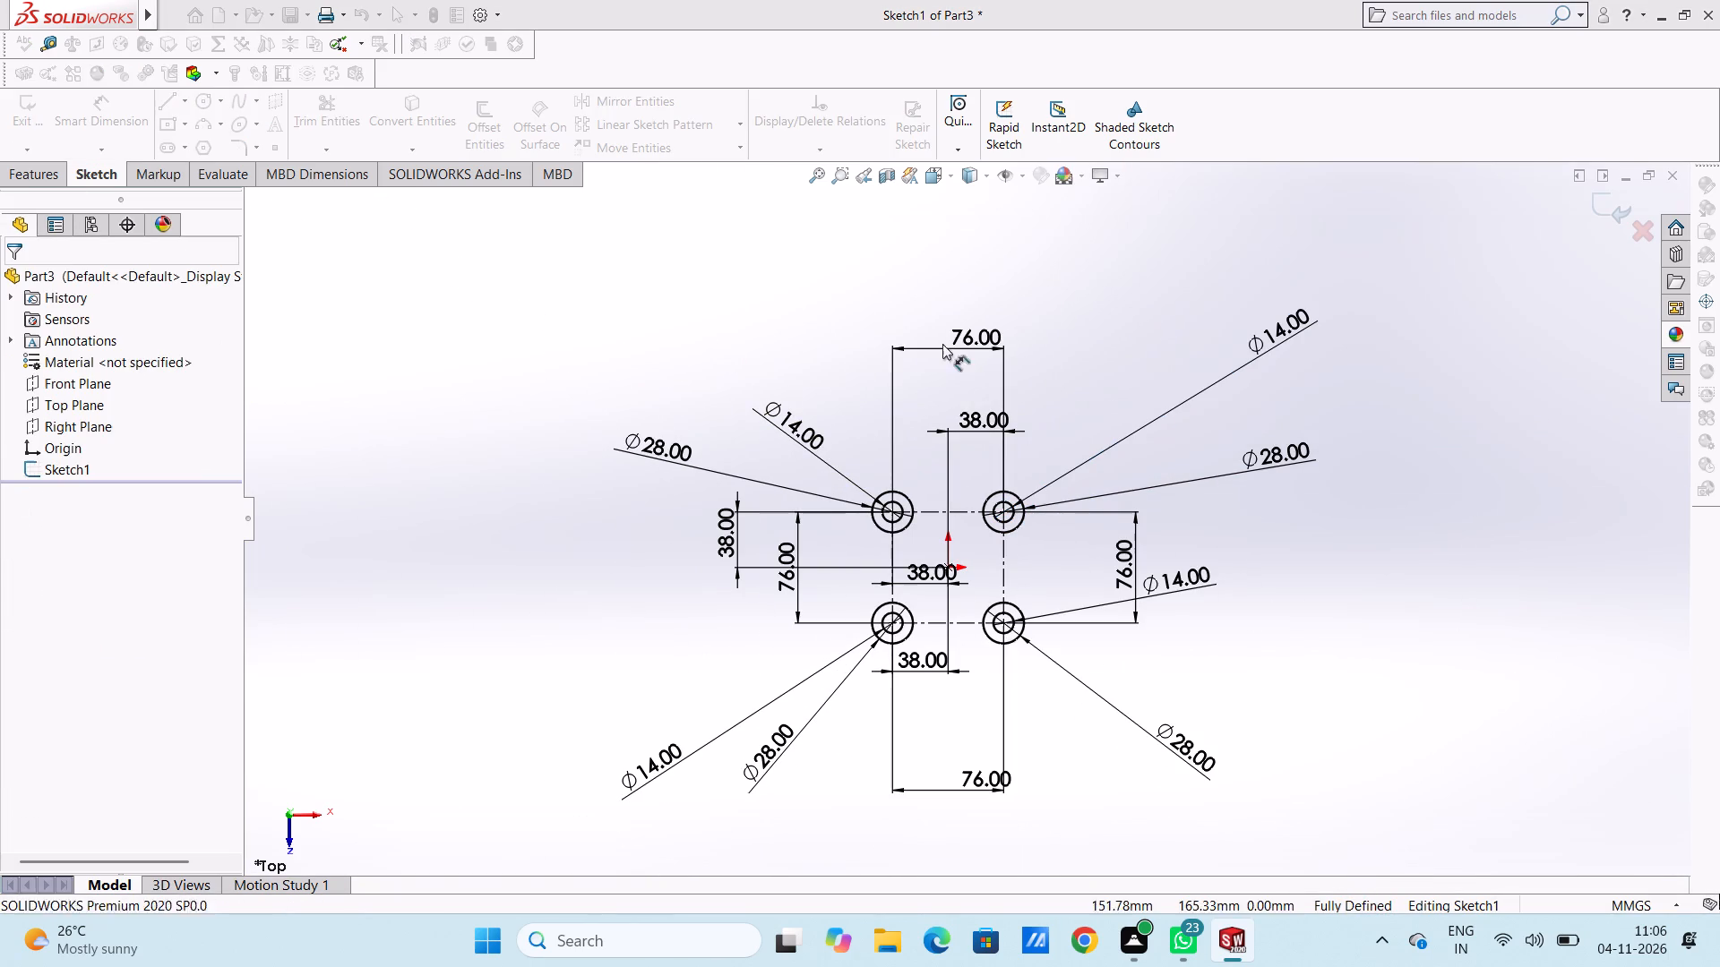
click(99, 120)
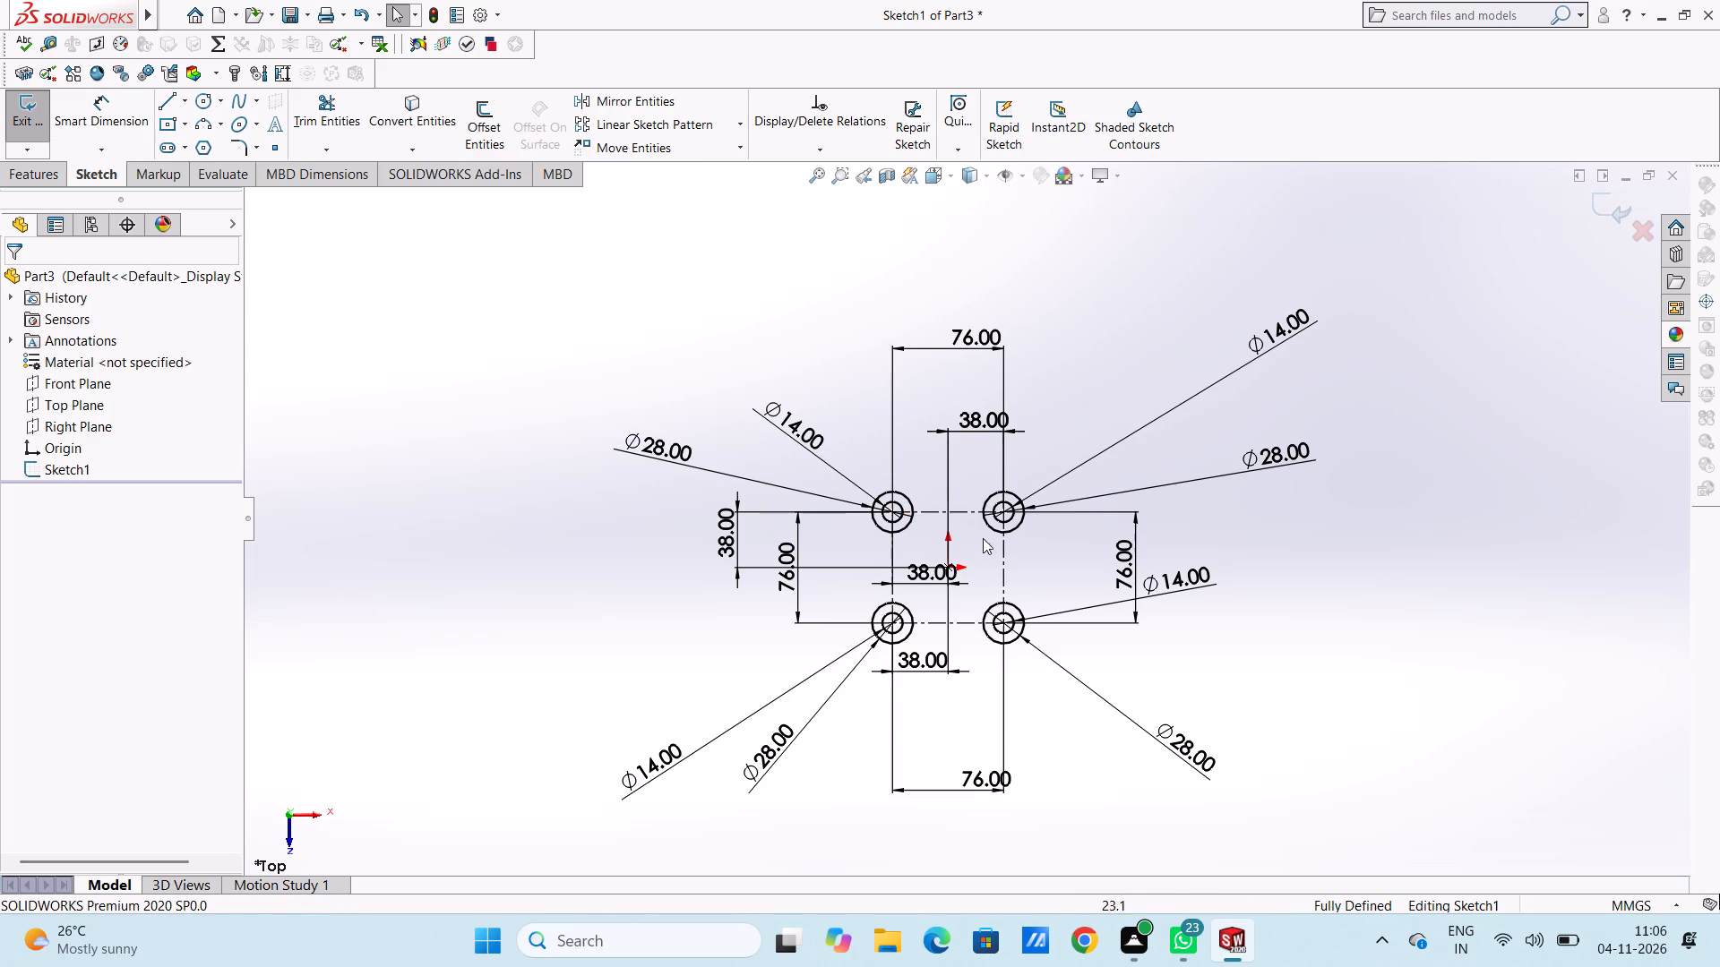
Draw a three-point arc of about 45 mm radius between the two upper outer circles, dipping down to touch the upper horizontal centerline.
scroll(985, 543, down, 4)
scroll(1017, 553, up, 4)
scroll(999, 543, down, 4)
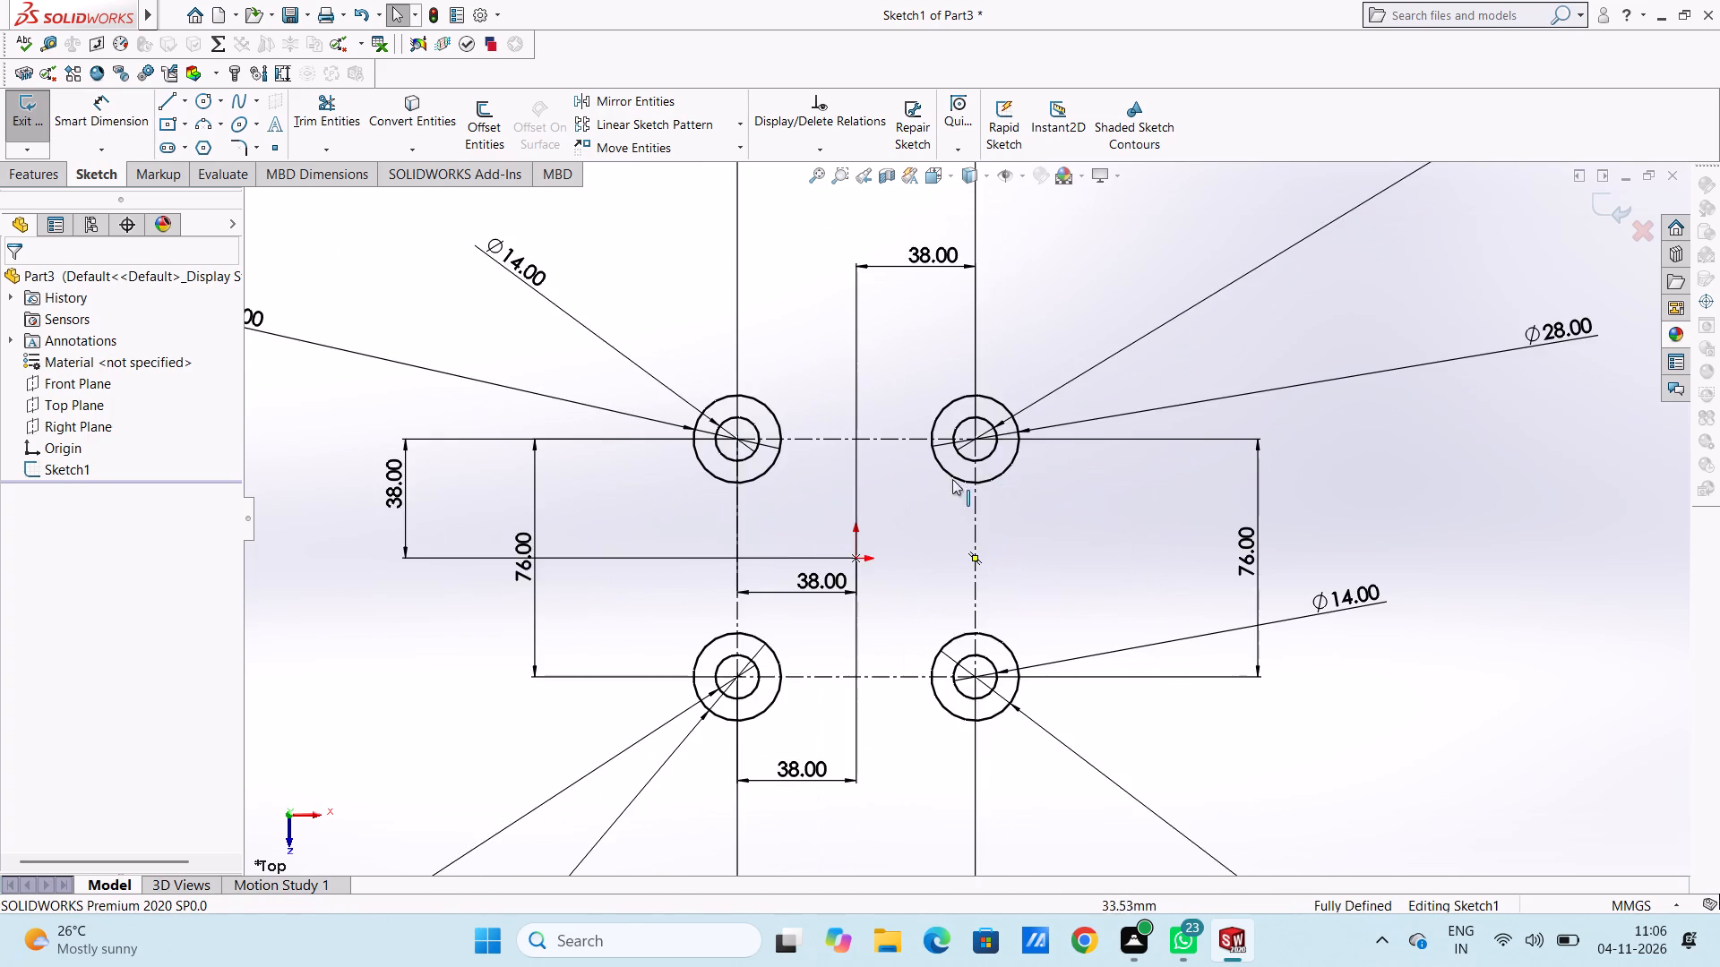
scroll(940, 460, down, 3)
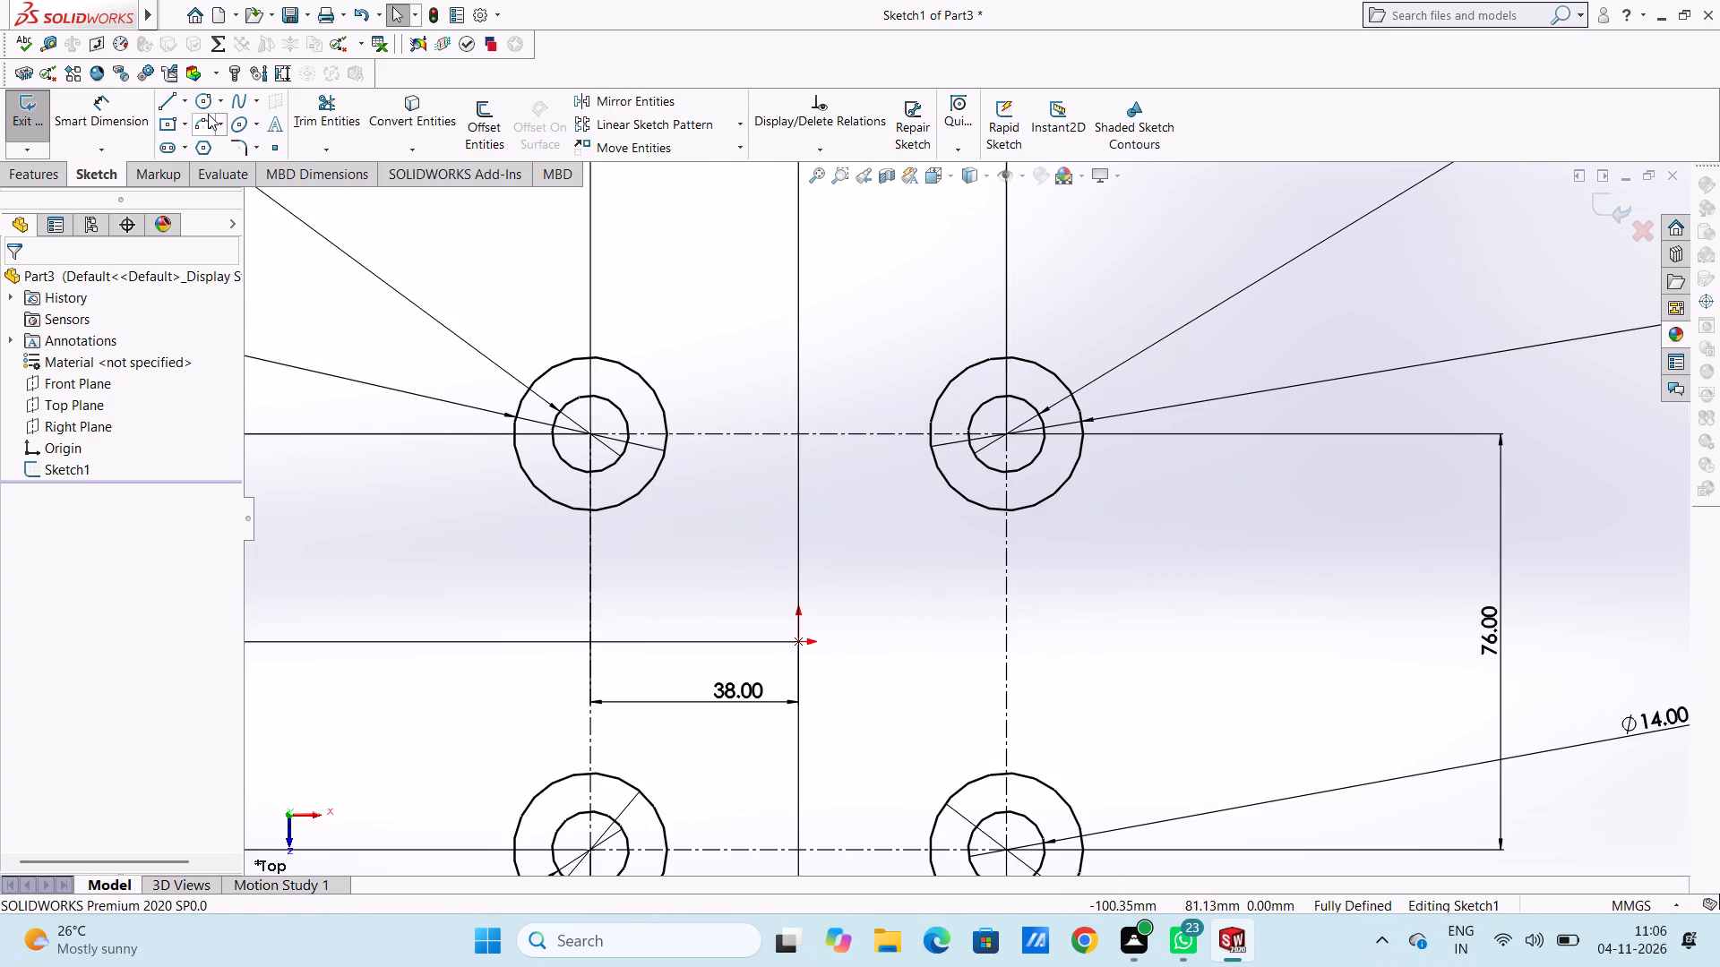
click(202, 115)
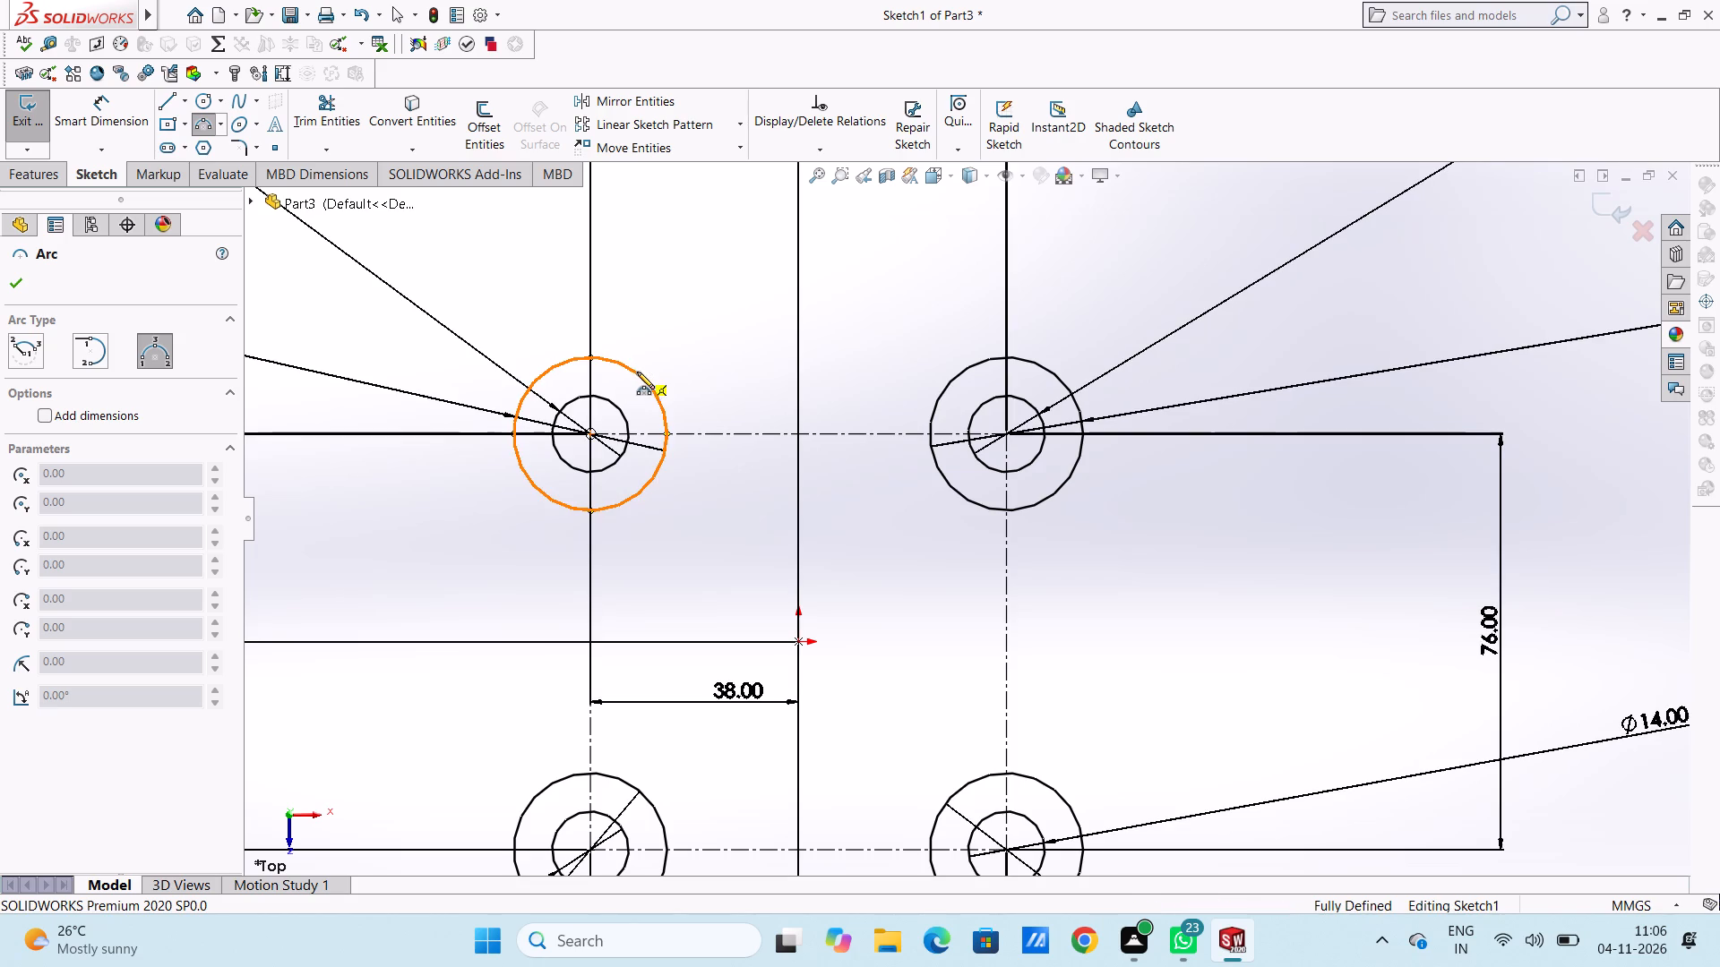
click(637, 372)
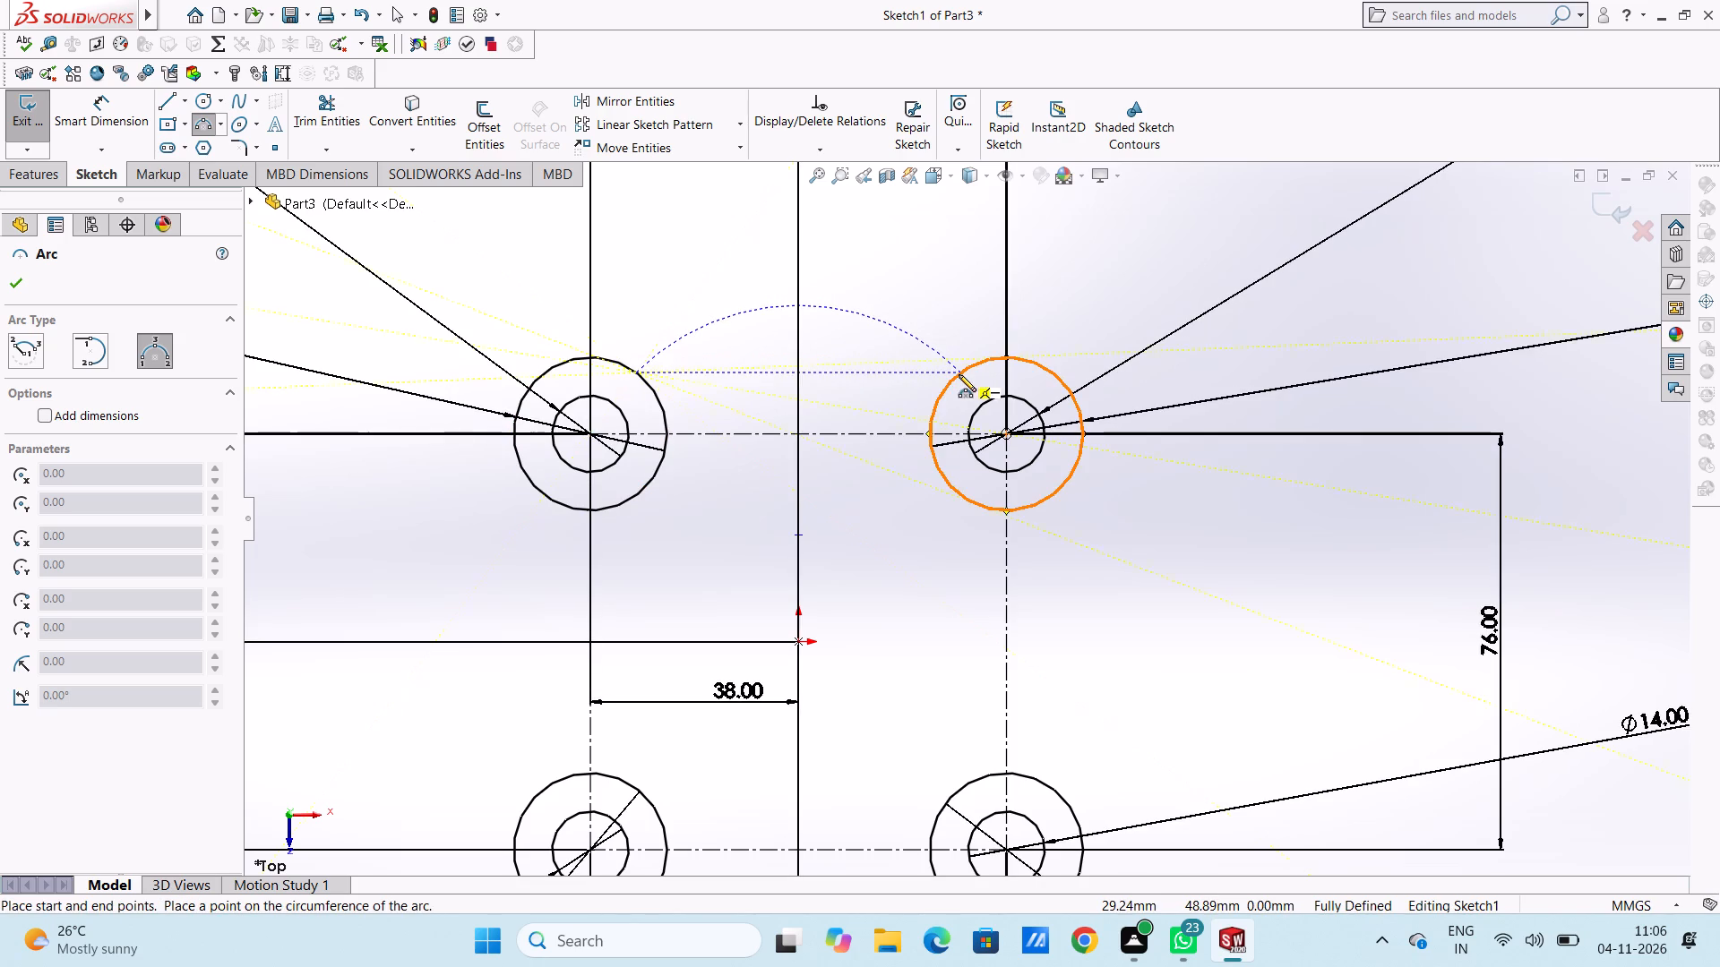
click(959, 374)
click(804, 432)
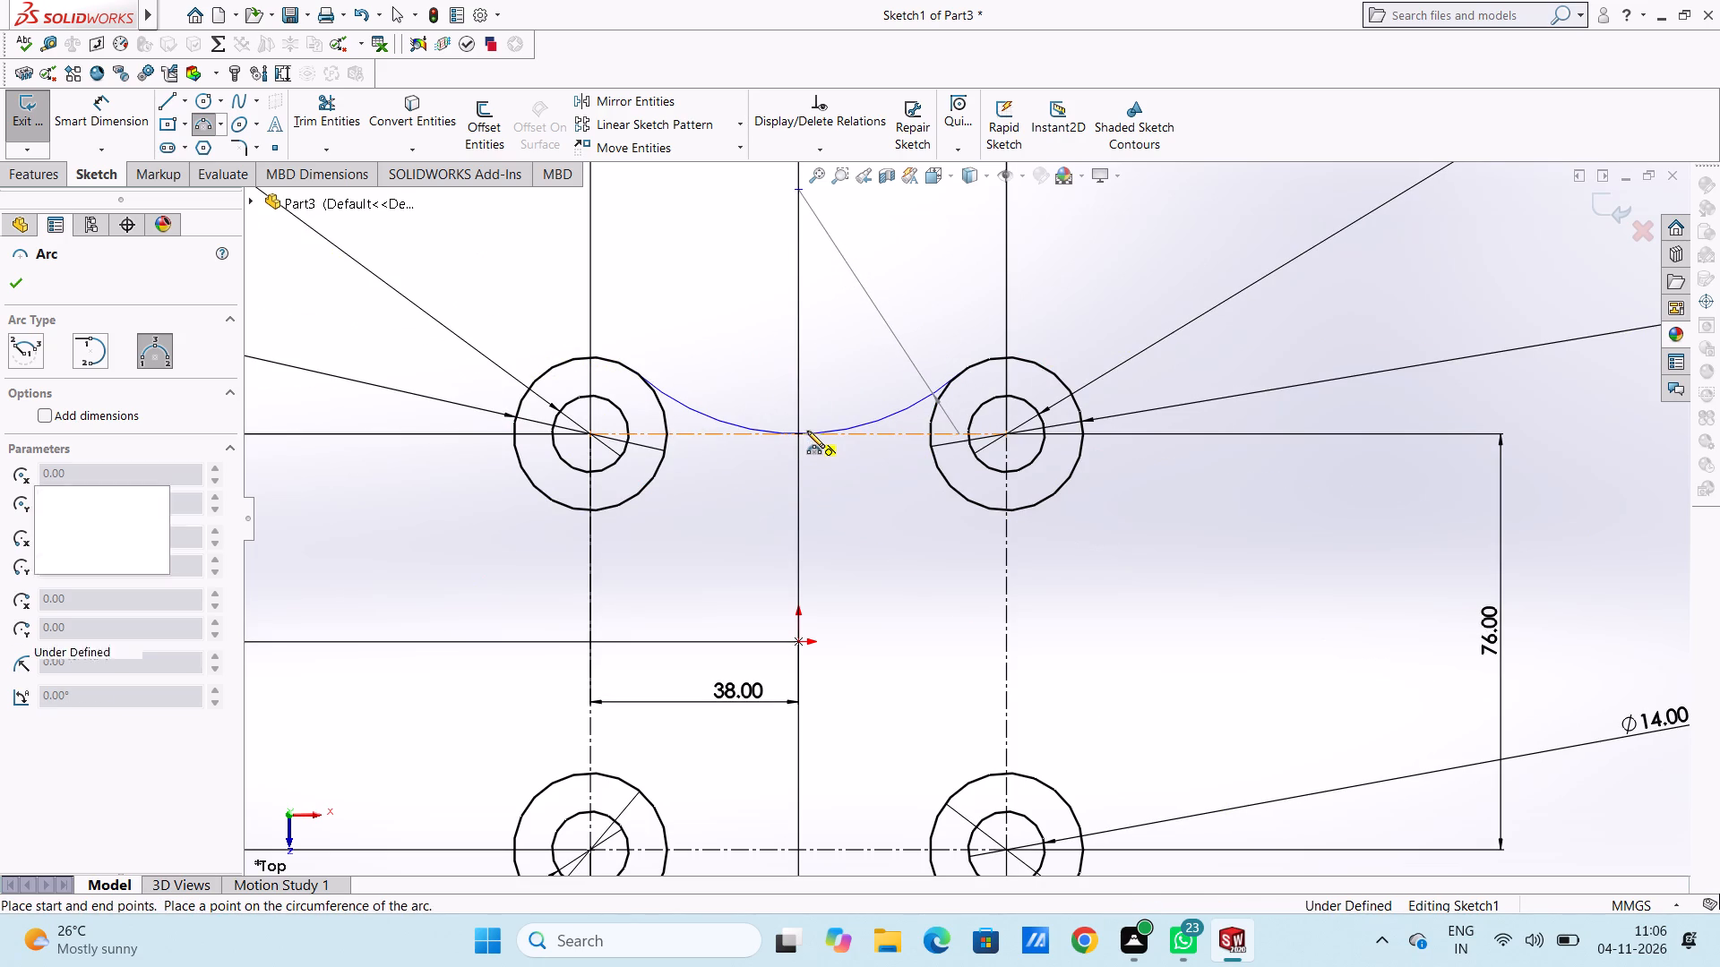
right_drag(821, 284, 830, 288)
click(845, 300)
click(833, 312)
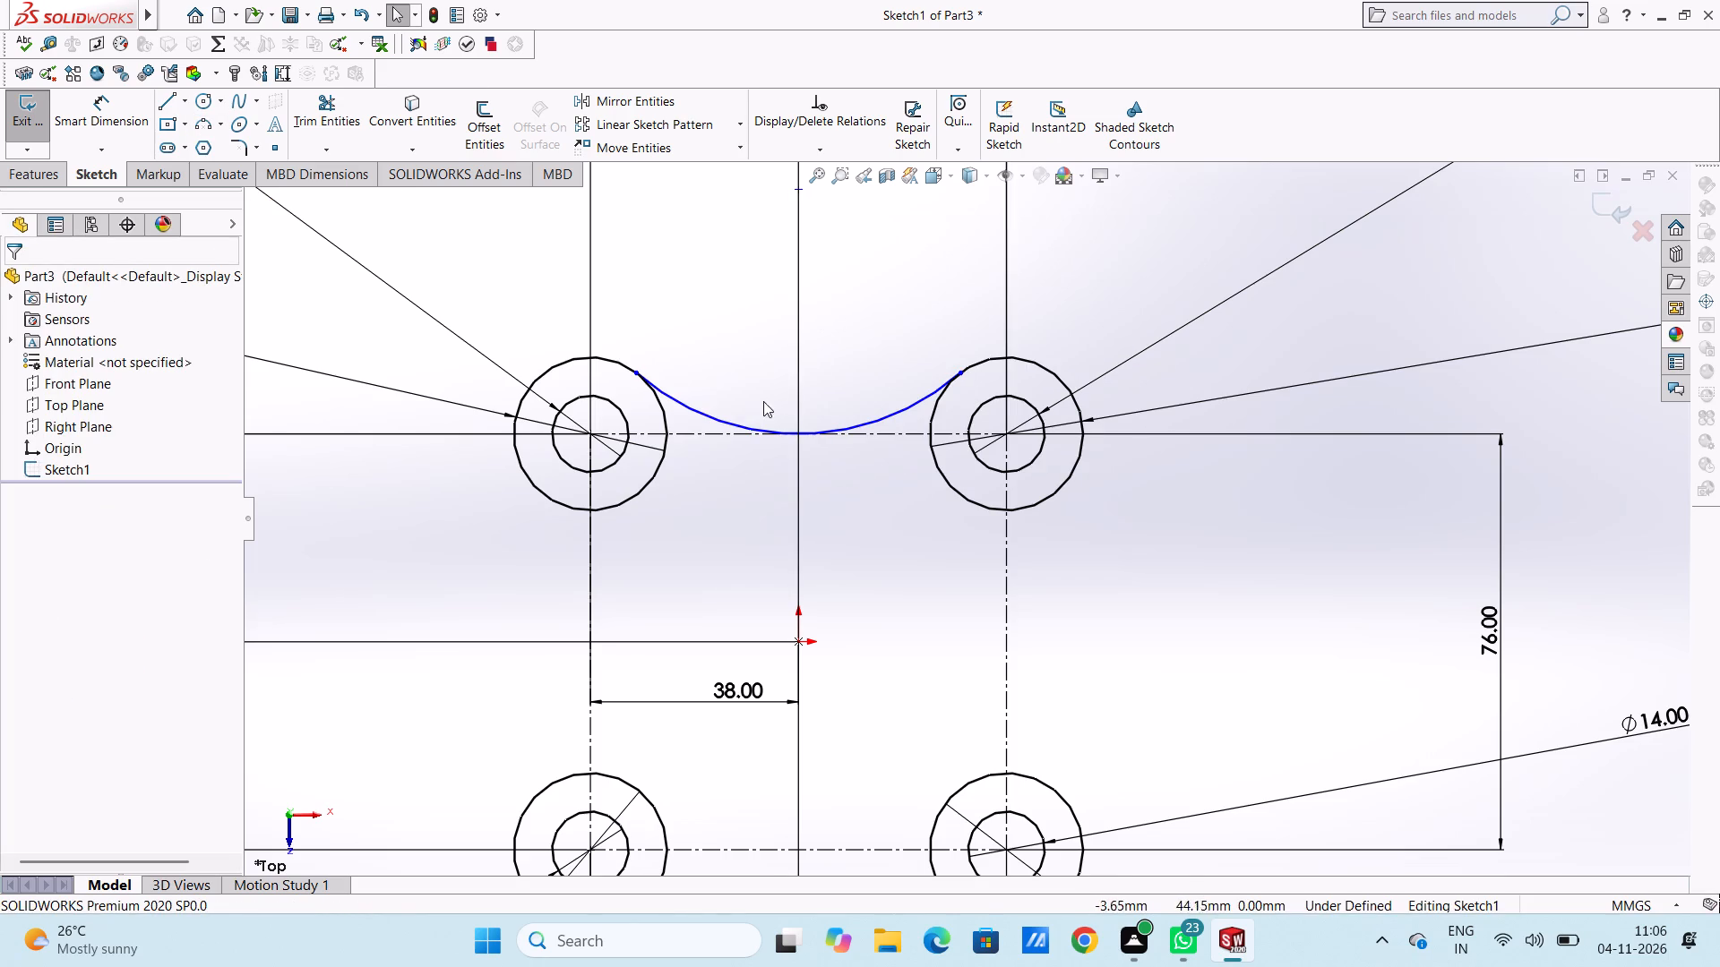
Make the new arc tangent to the upper-left outer circle and to the upper-right outer circle.
click(679, 406)
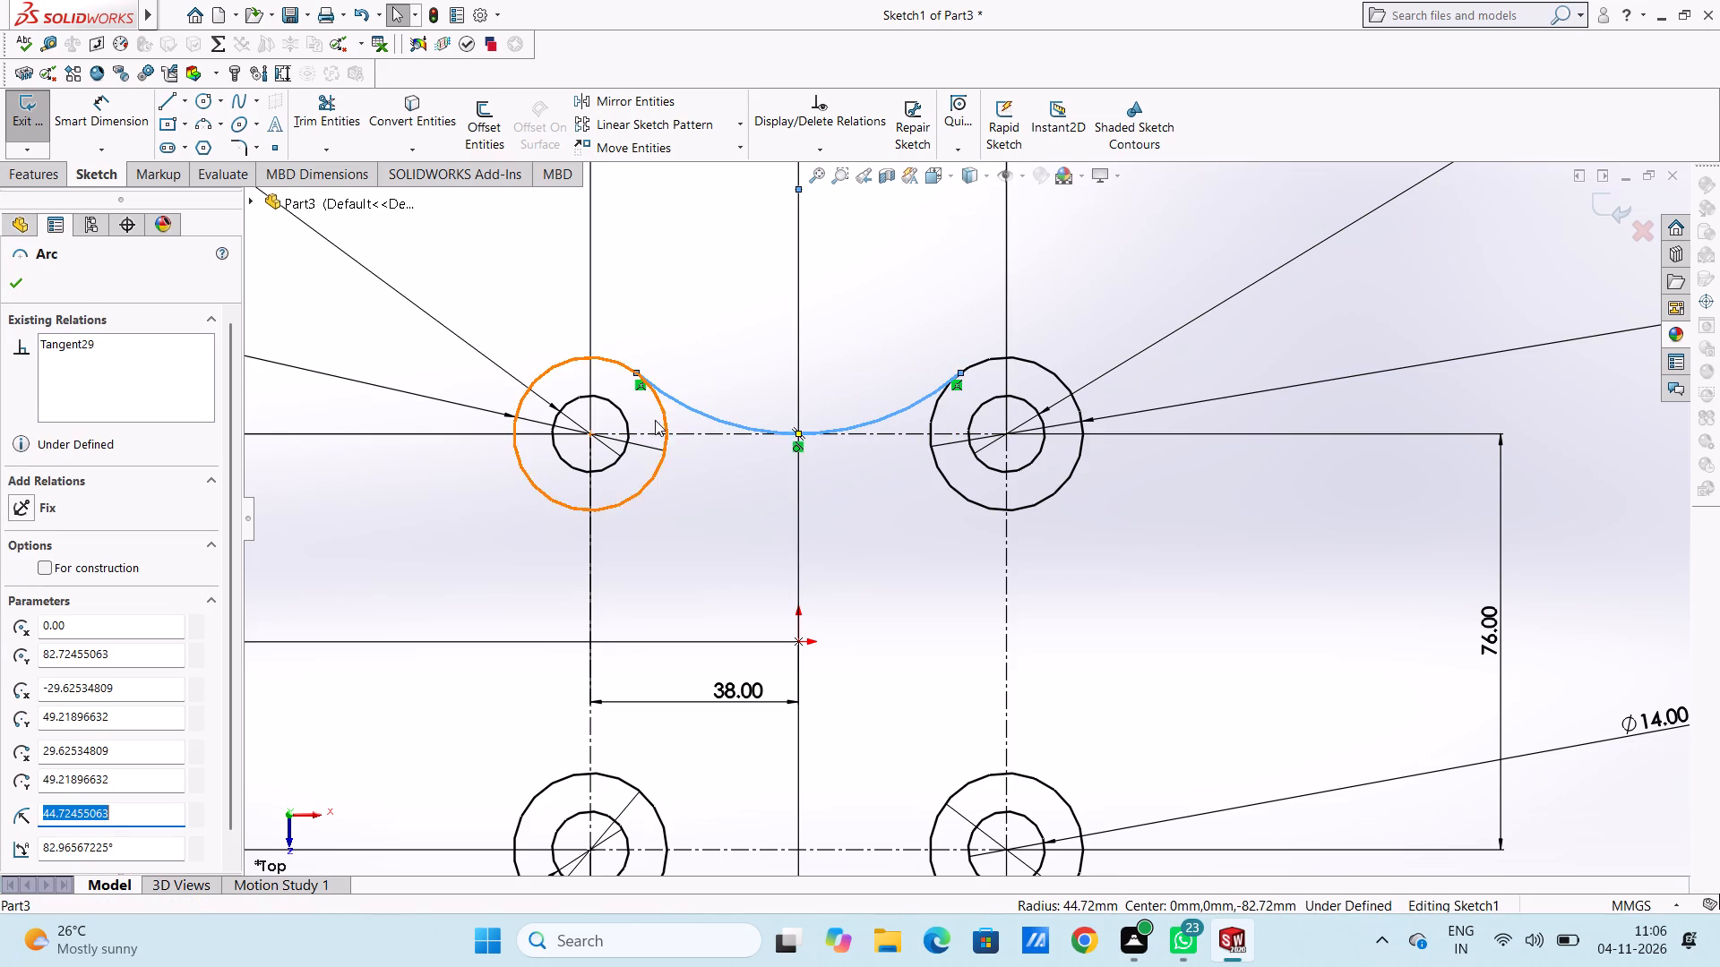
ctrl+click(660, 411)
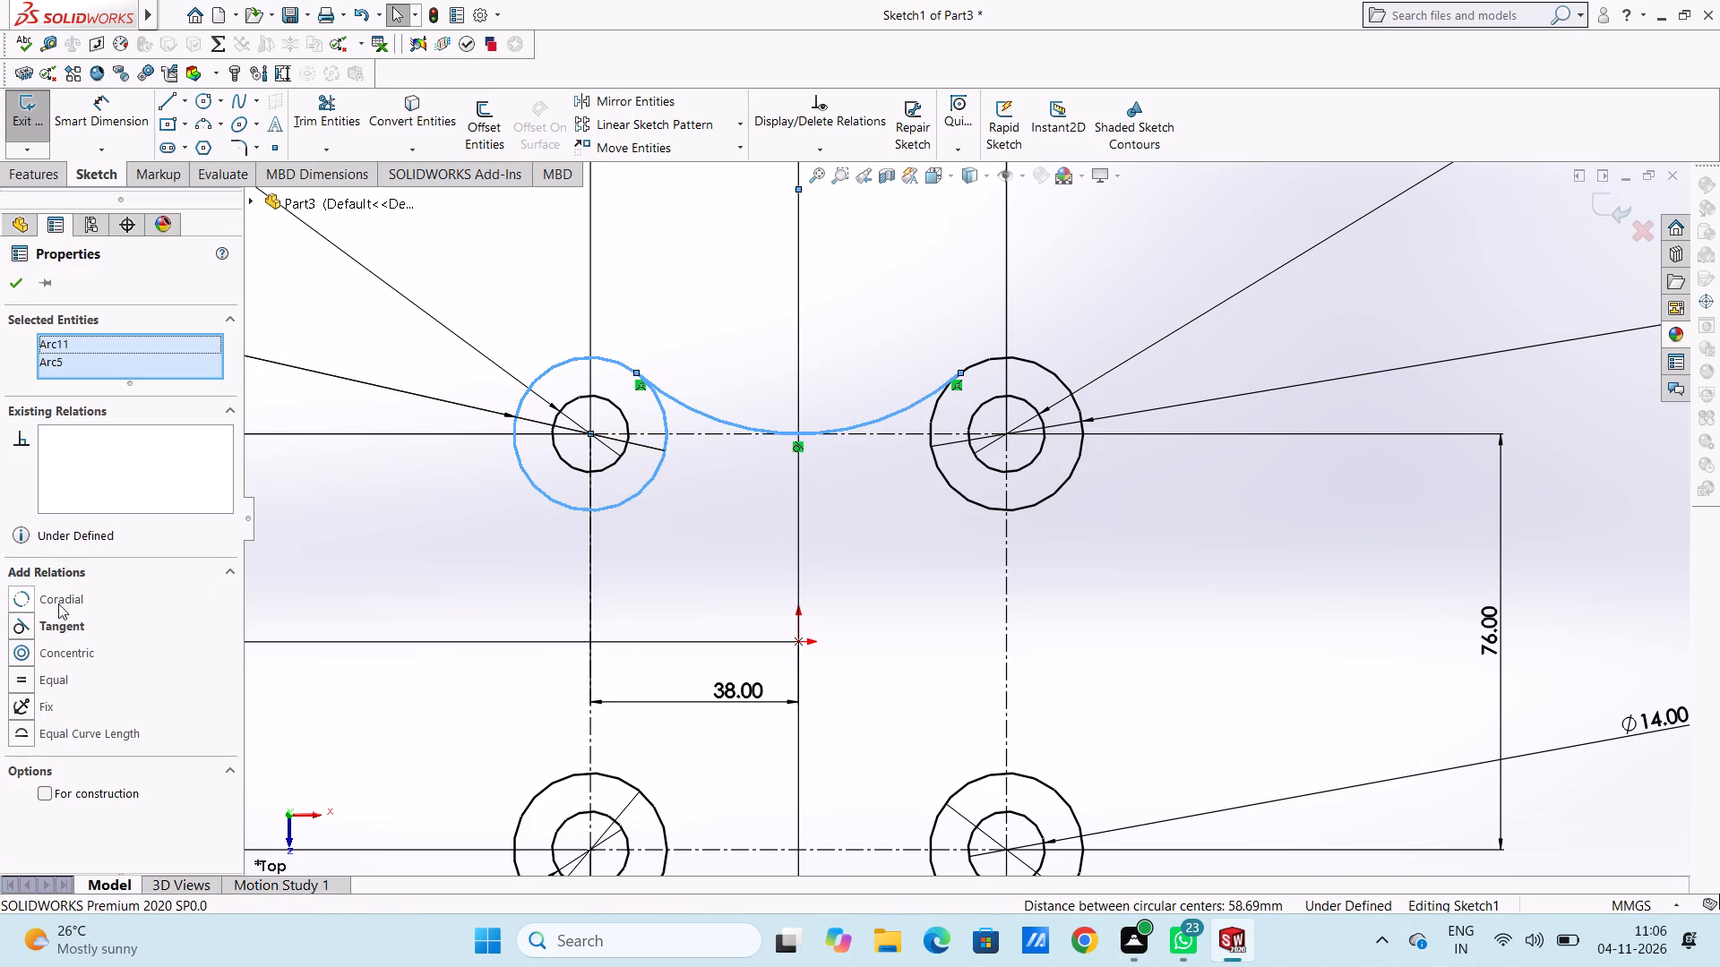
click(31, 622)
click(405, 558)
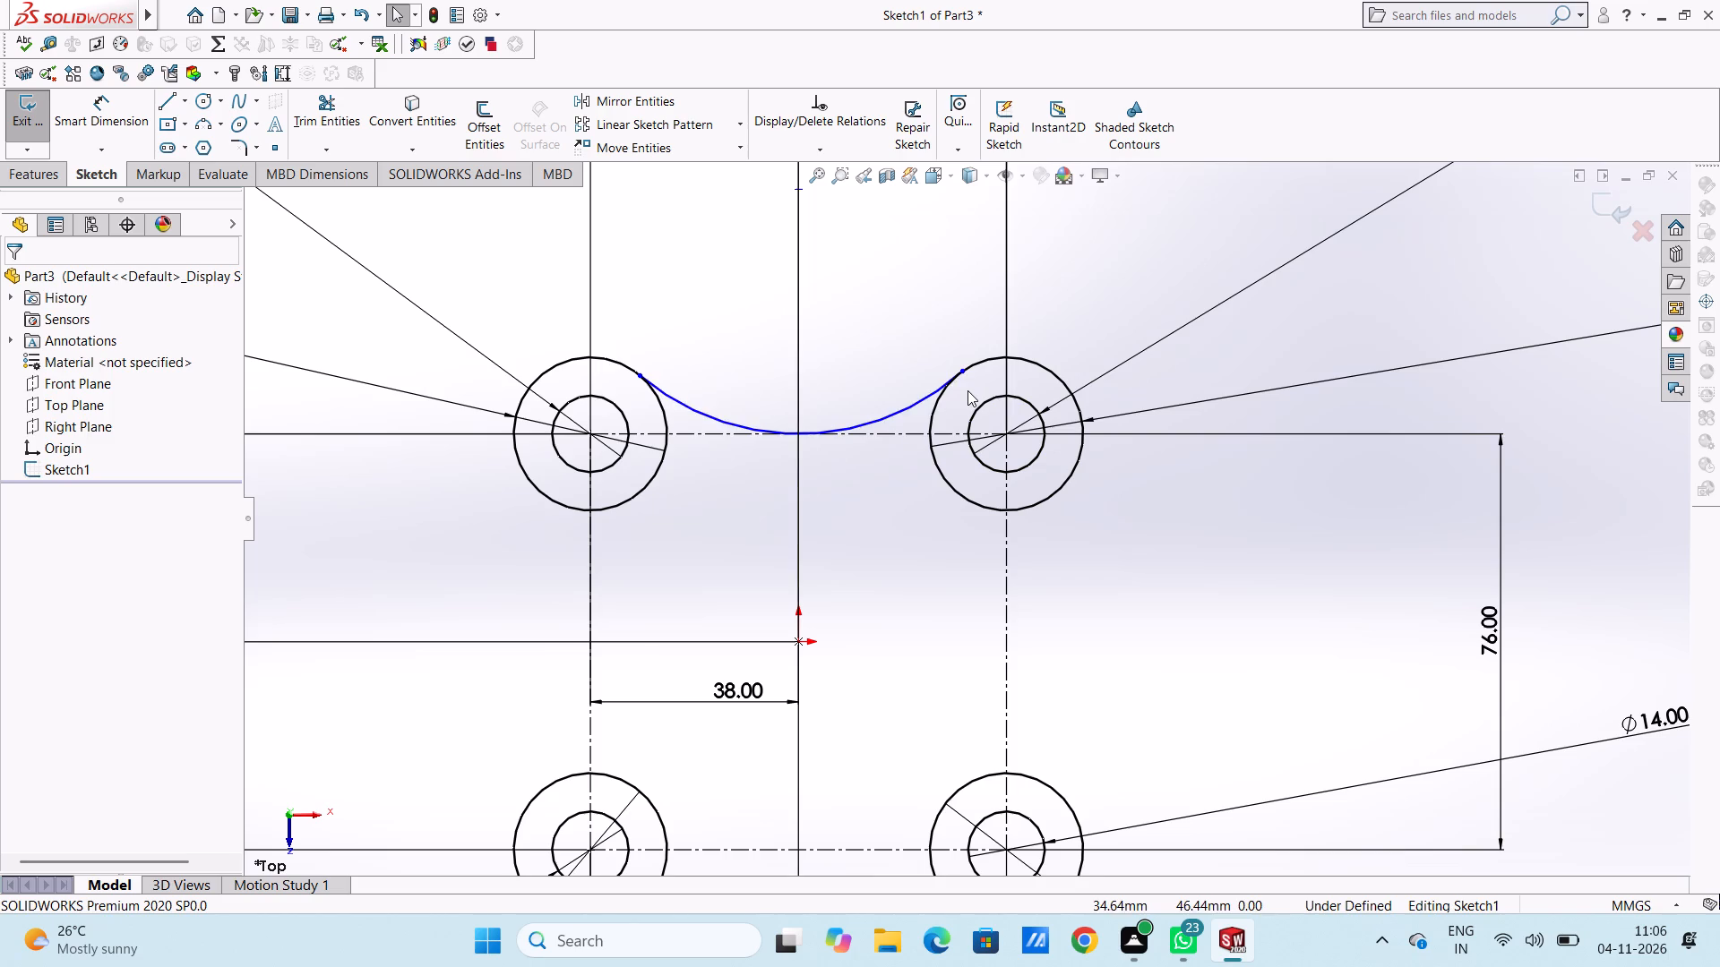
click(906, 414)
ctrl+click(935, 414)
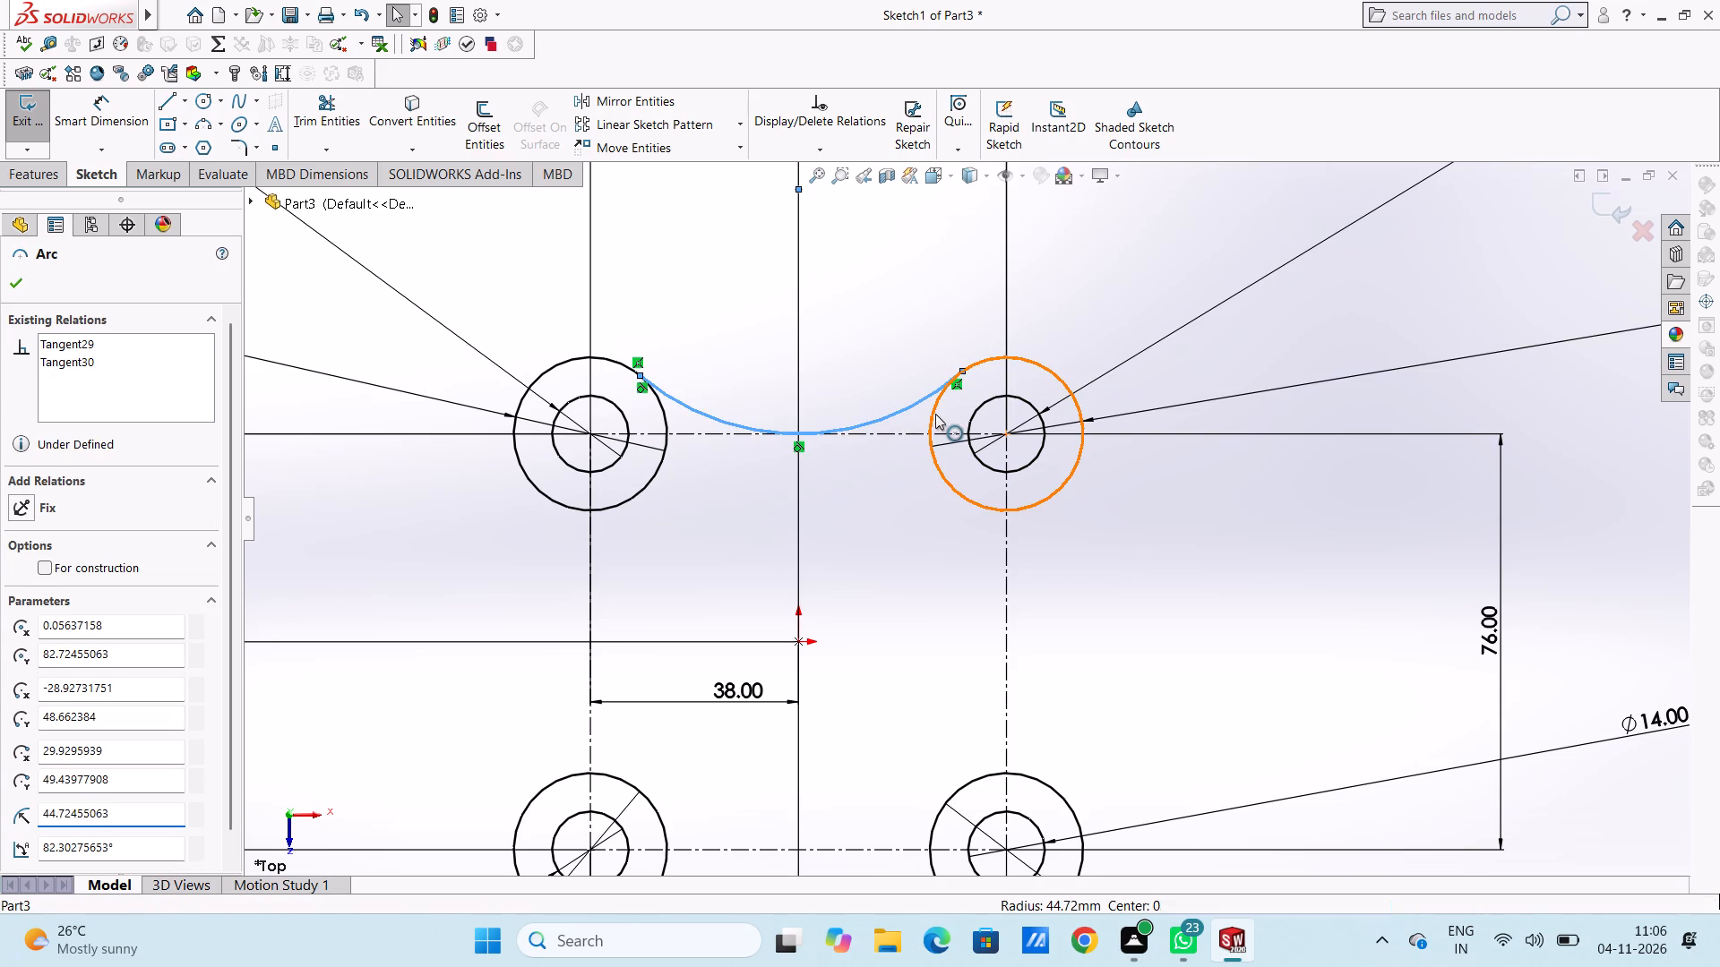
click(21, 622)
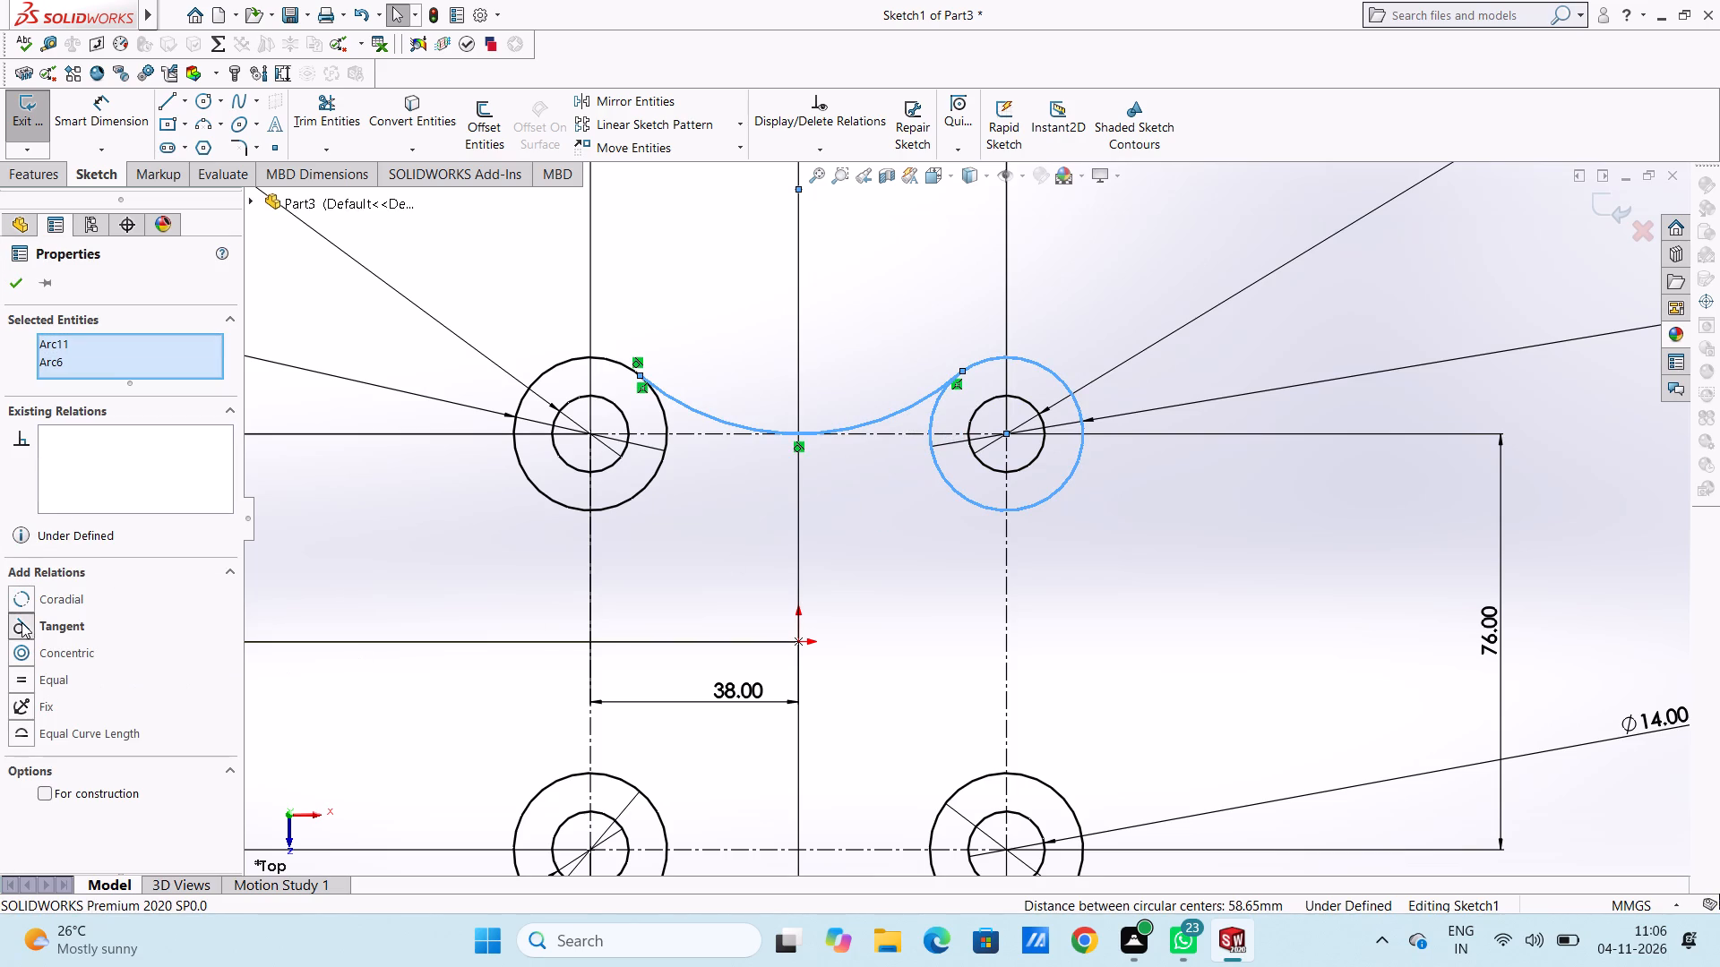
click(394, 530)
Circular-pattern the upper arc about the origin as 4 equally spaced instances over 360 degrees.
scroll(577, 551, up, 4)
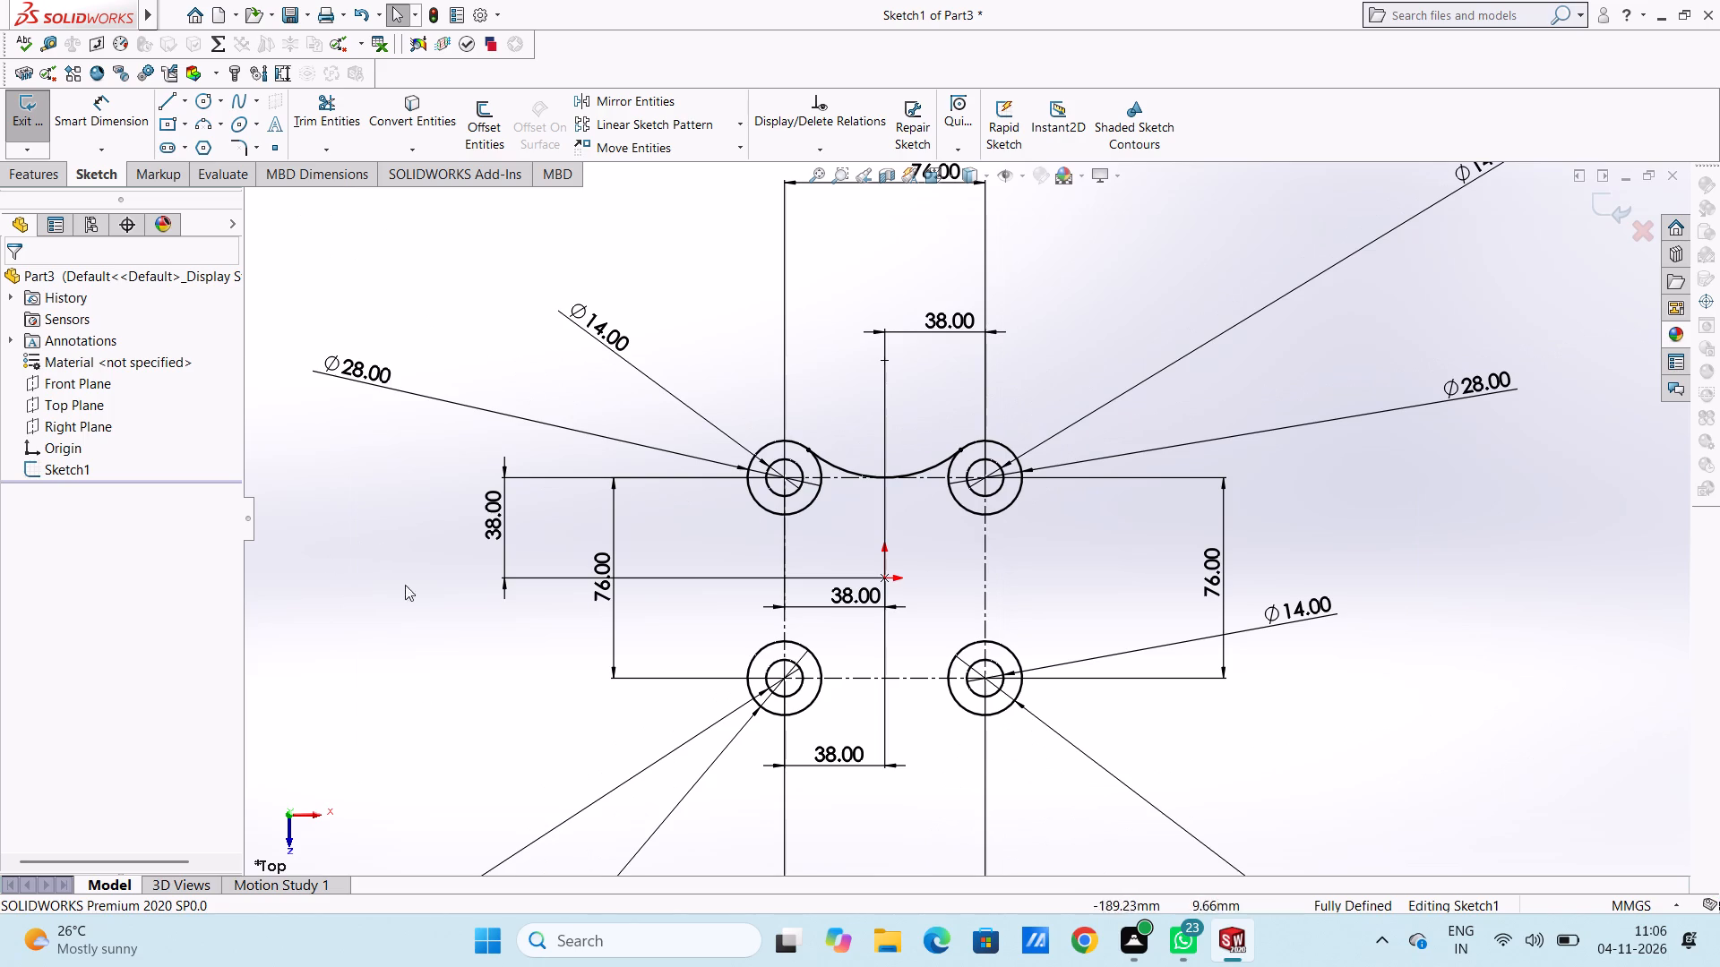
scroll(1053, 452, down, 5)
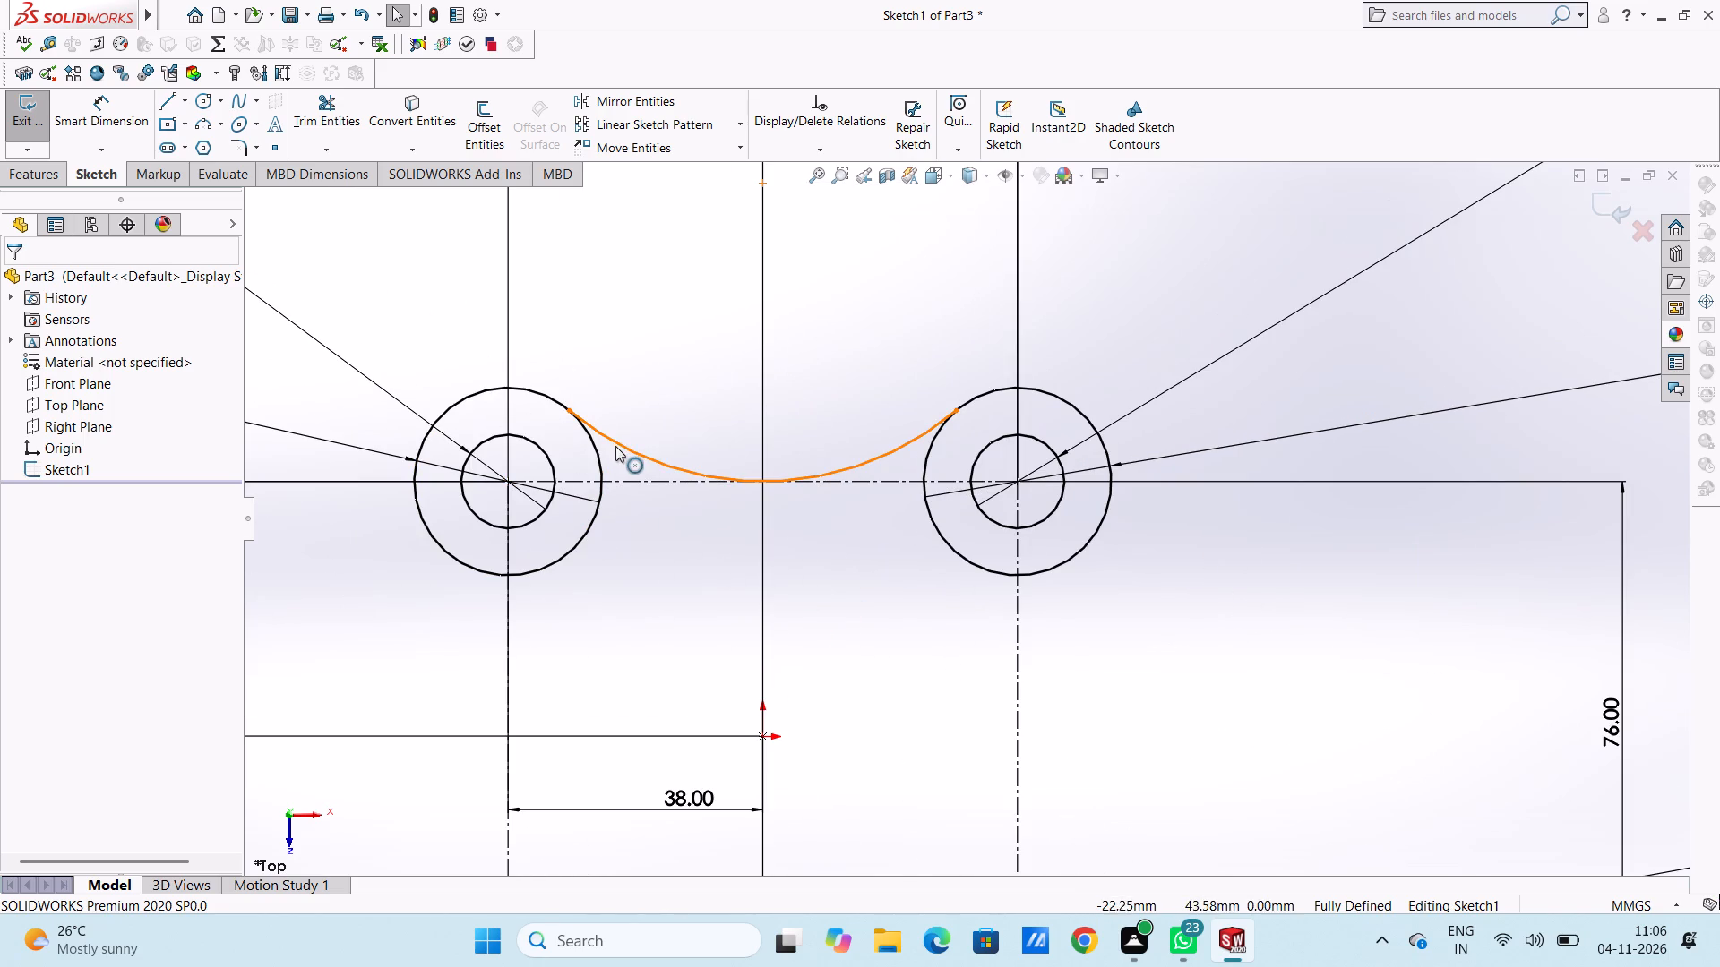
click(619, 447)
right_click(718, 235)
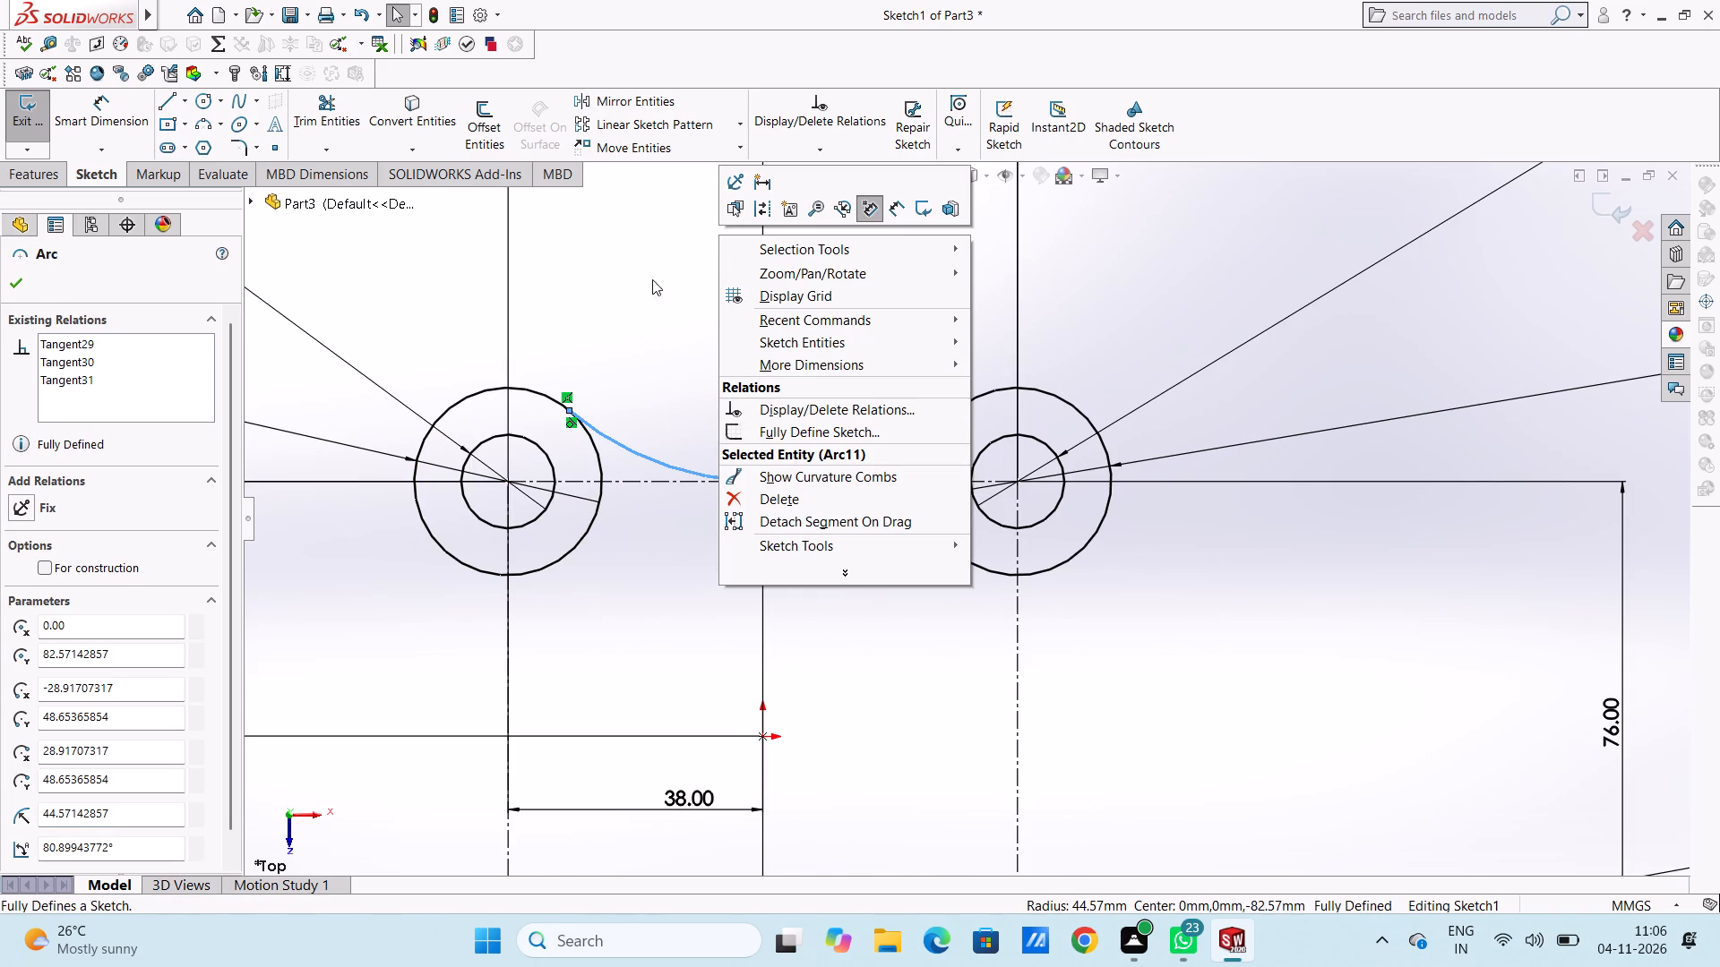
click(623, 215)
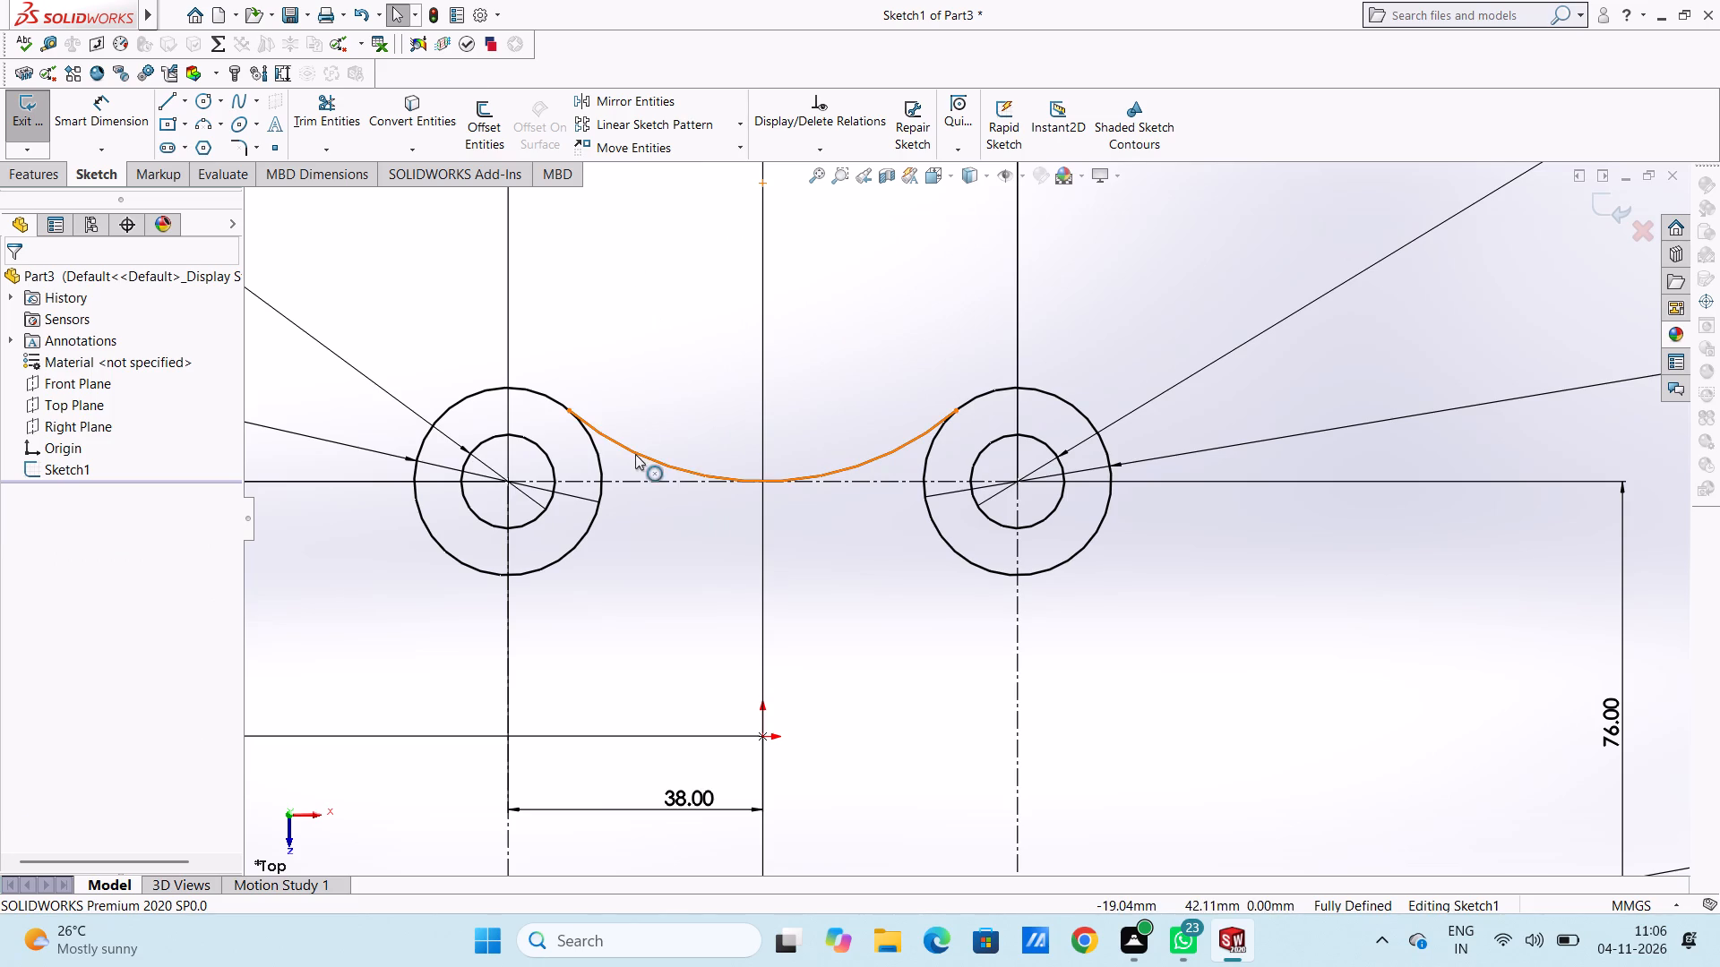
click(635, 454)
click(746, 126)
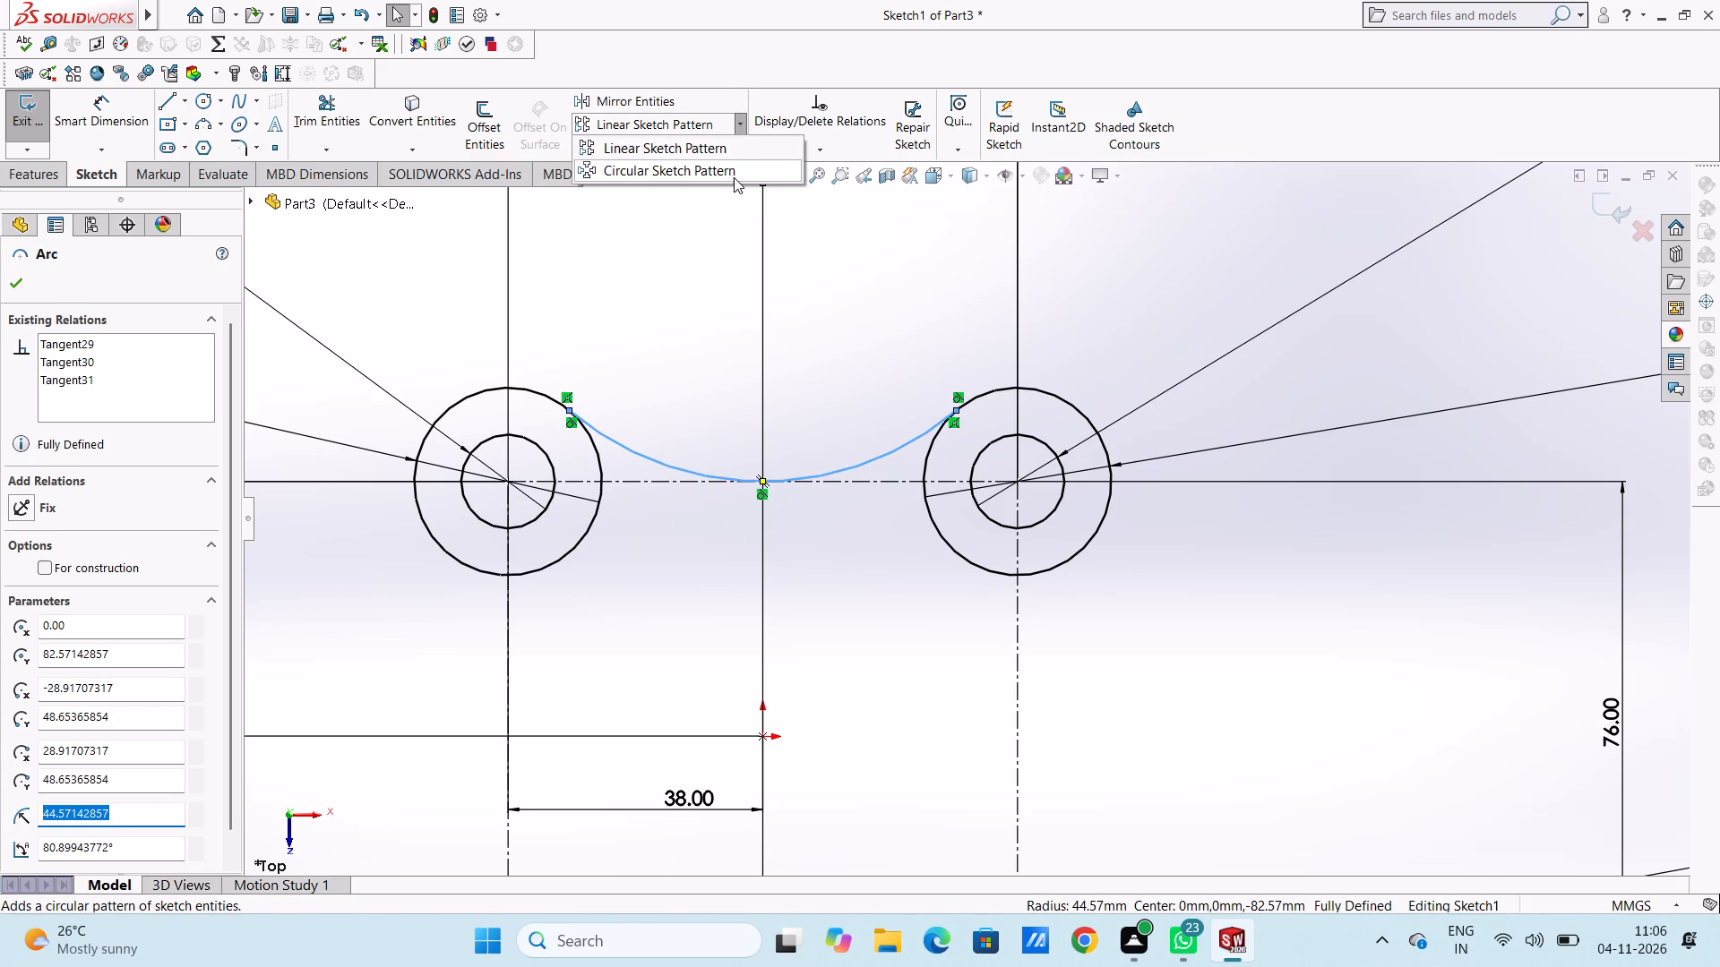
click(727, 167)
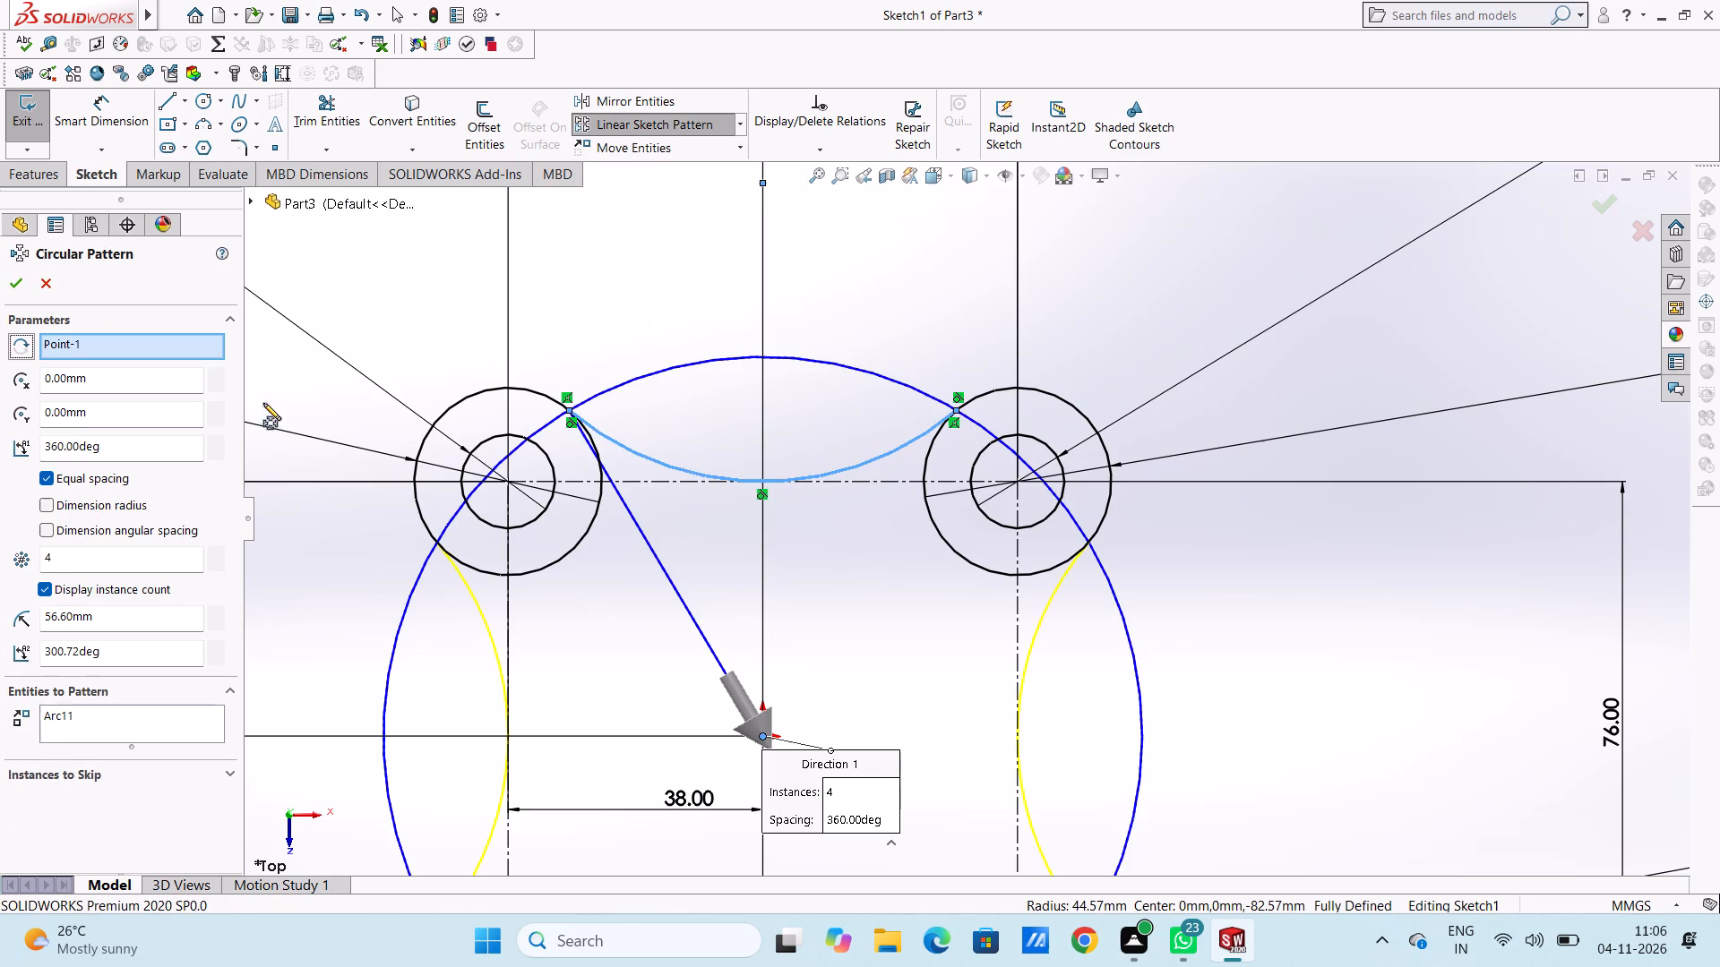
click(13, 287)
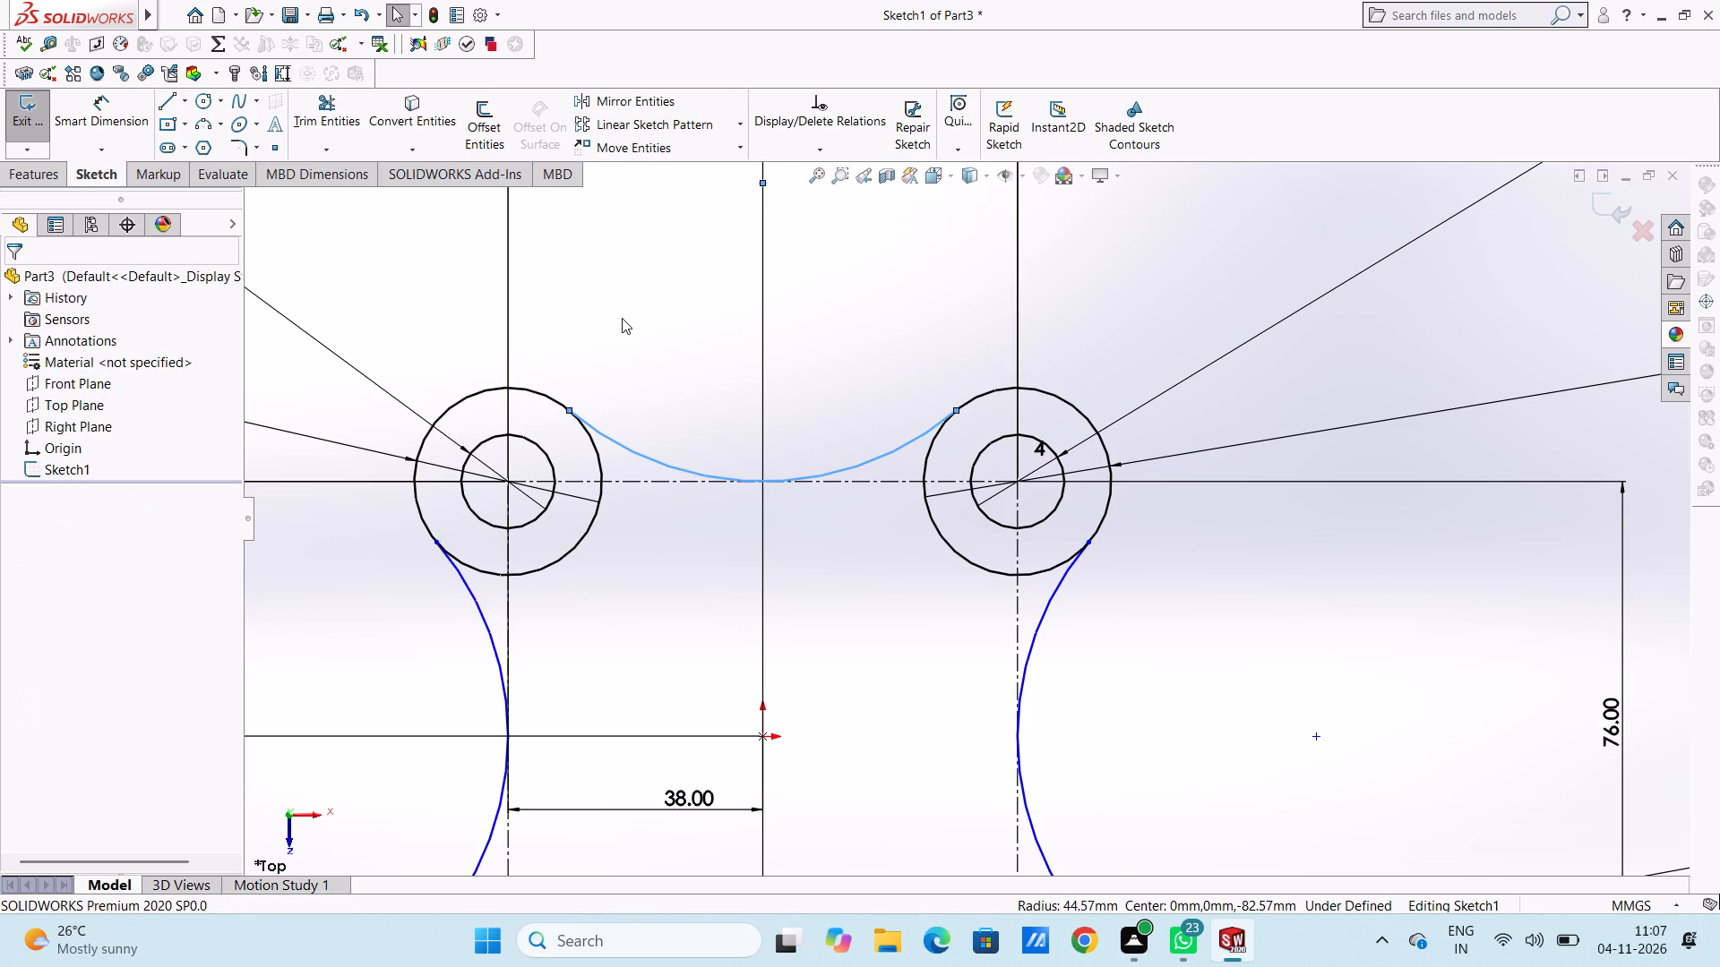
click(622, 317)
scroll(670, 343, up, 4)
scroll(814, 691, up, 4)
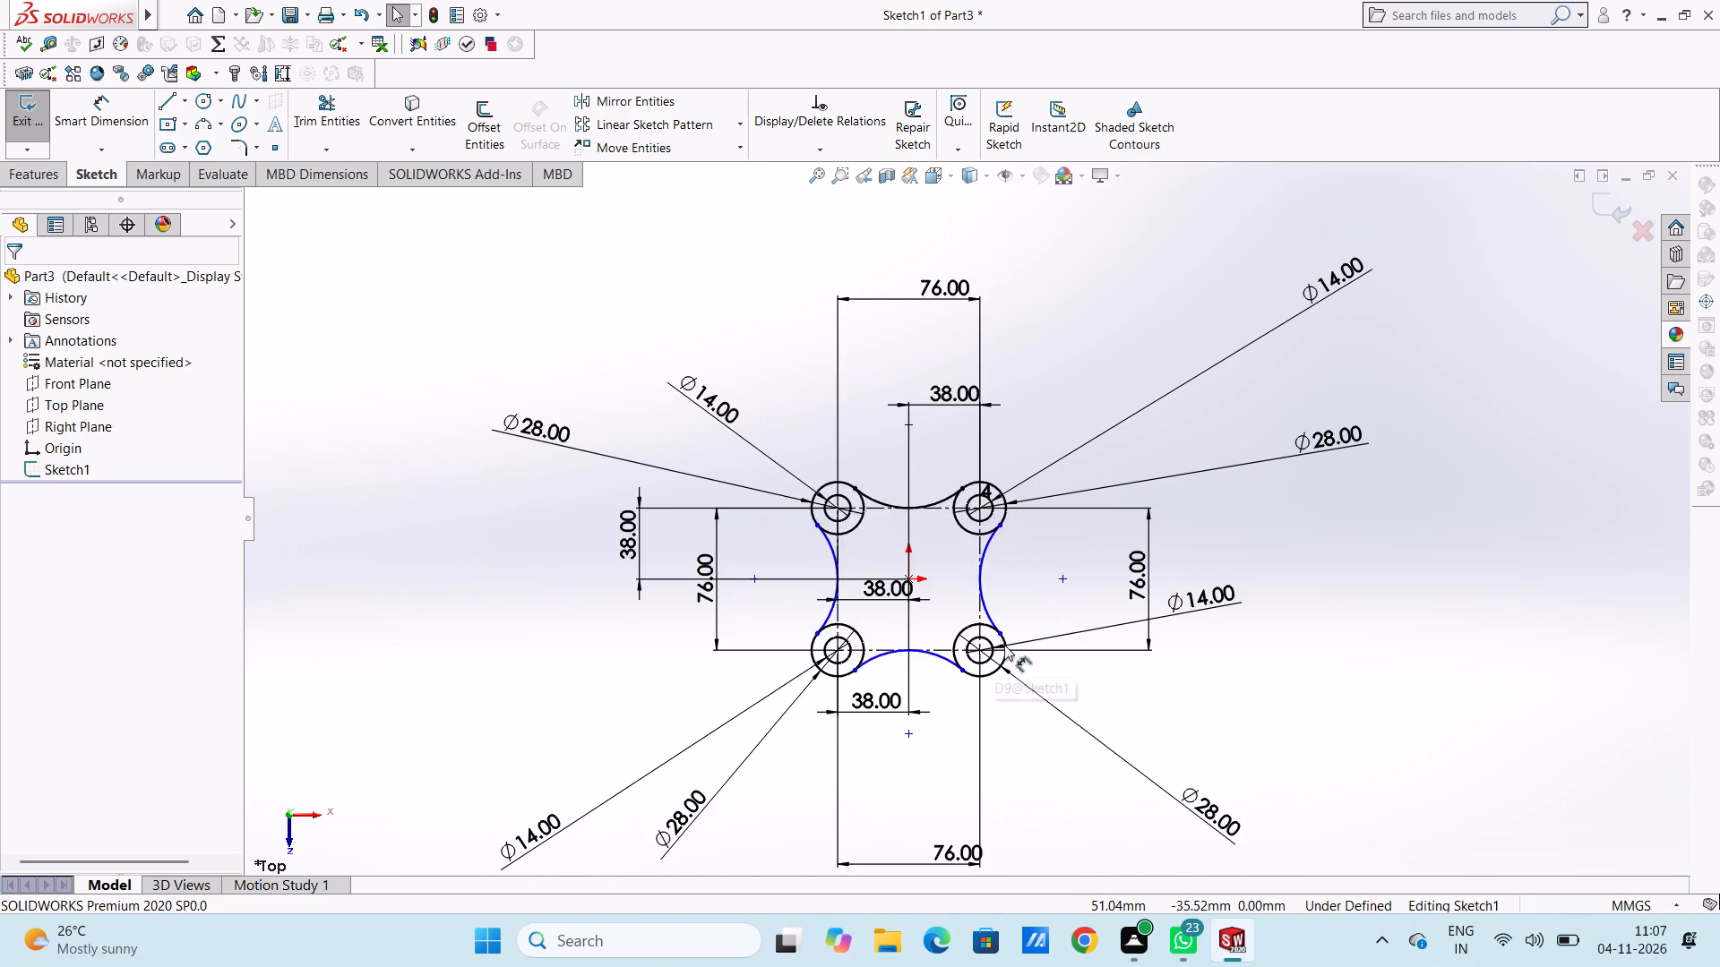
scroll(1004, 645, down, 4)
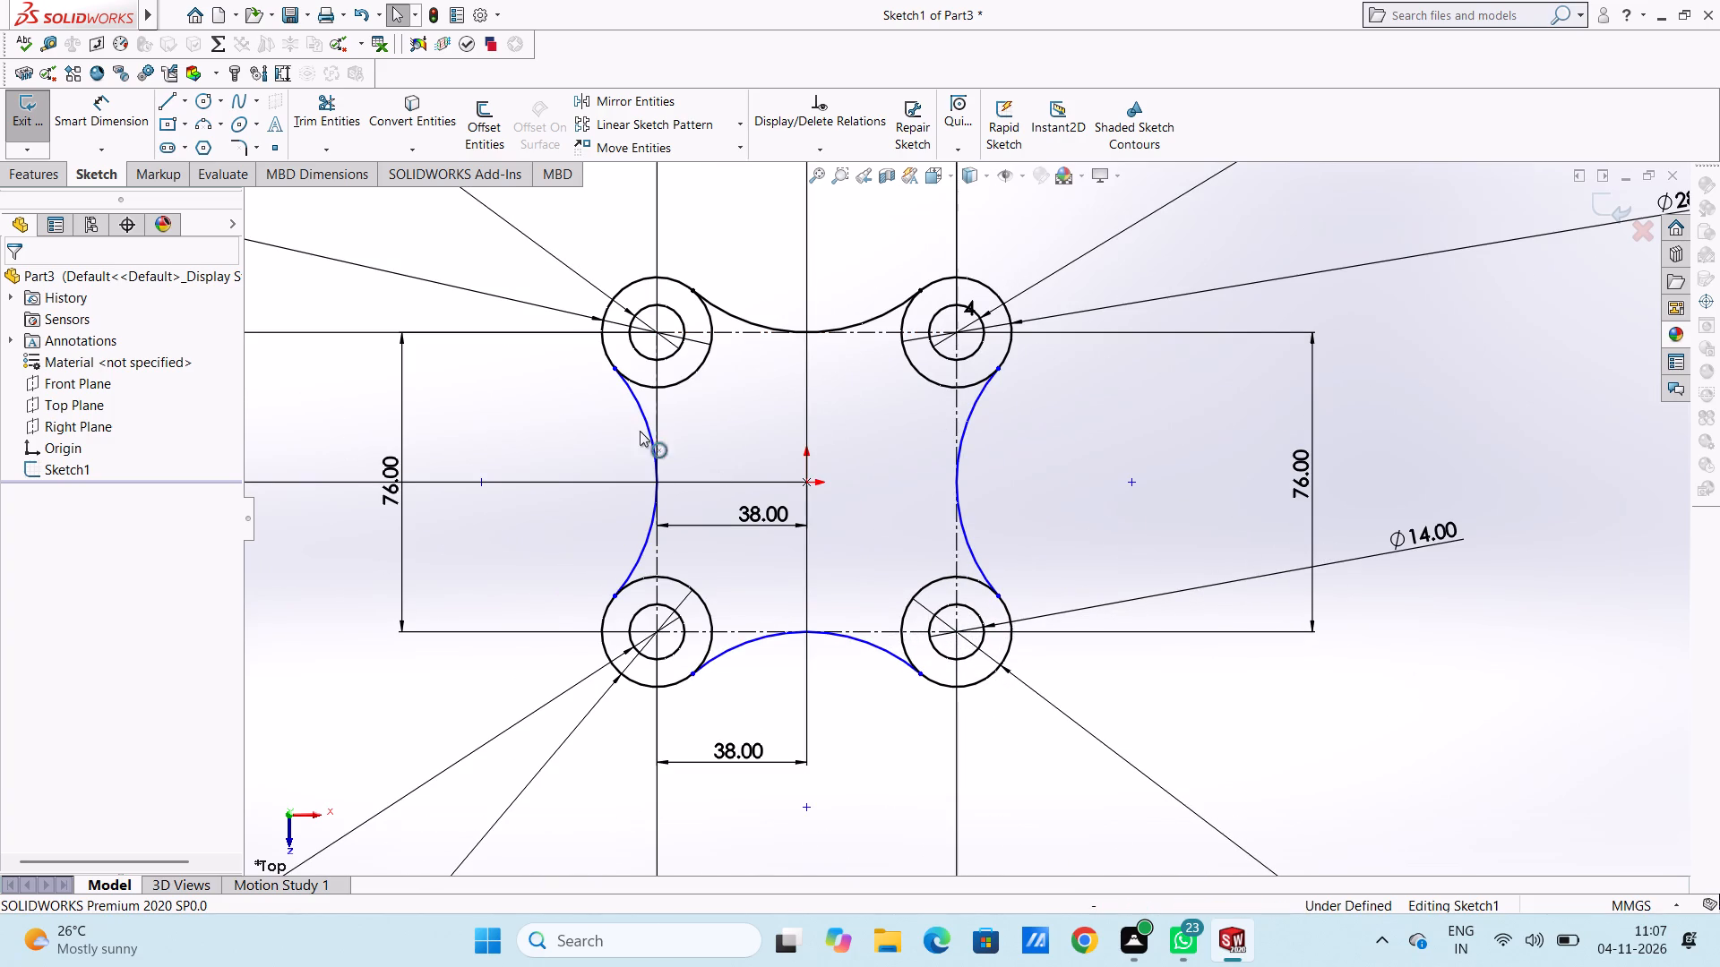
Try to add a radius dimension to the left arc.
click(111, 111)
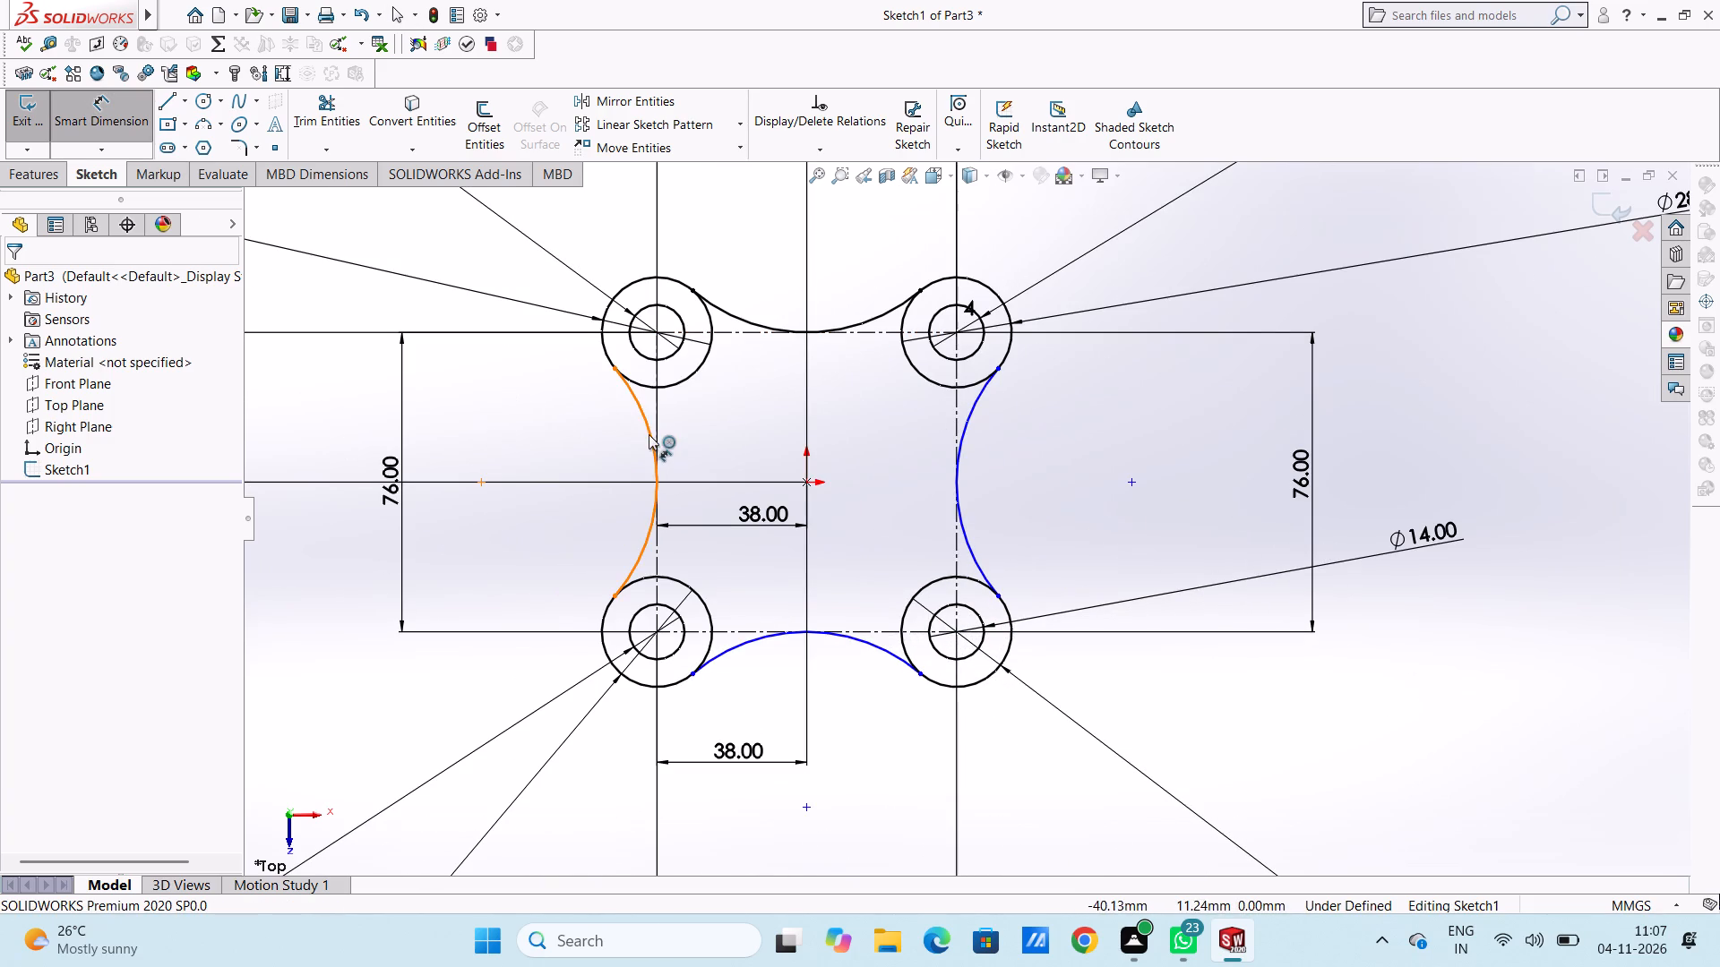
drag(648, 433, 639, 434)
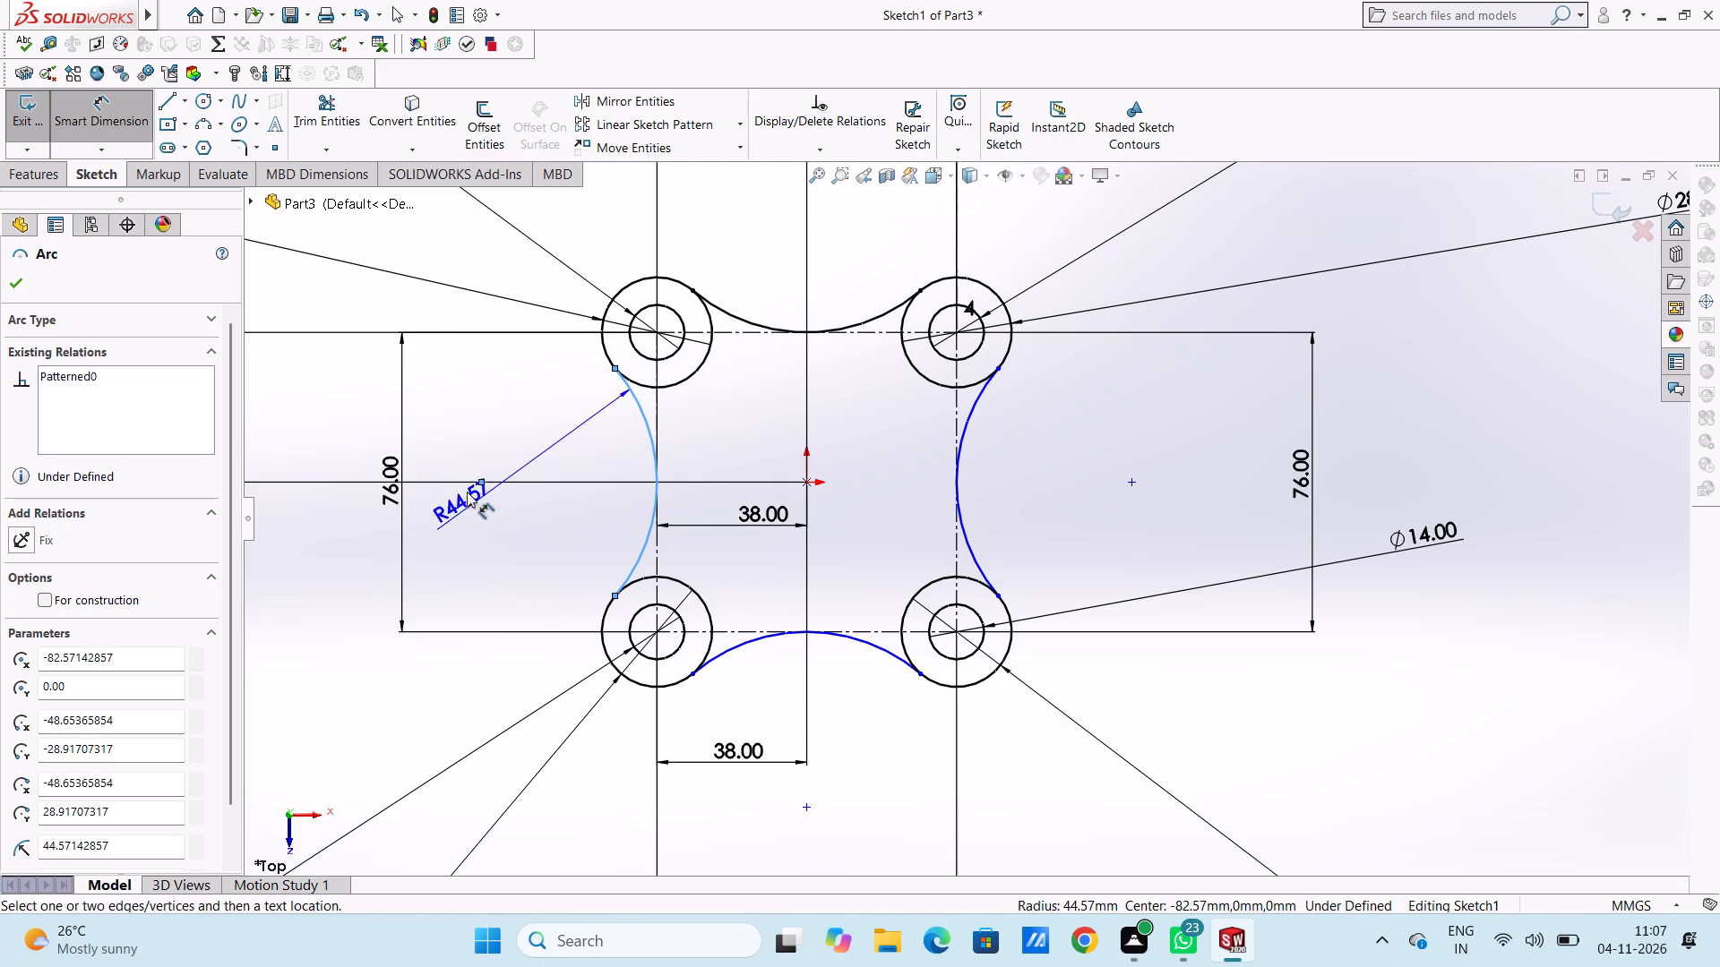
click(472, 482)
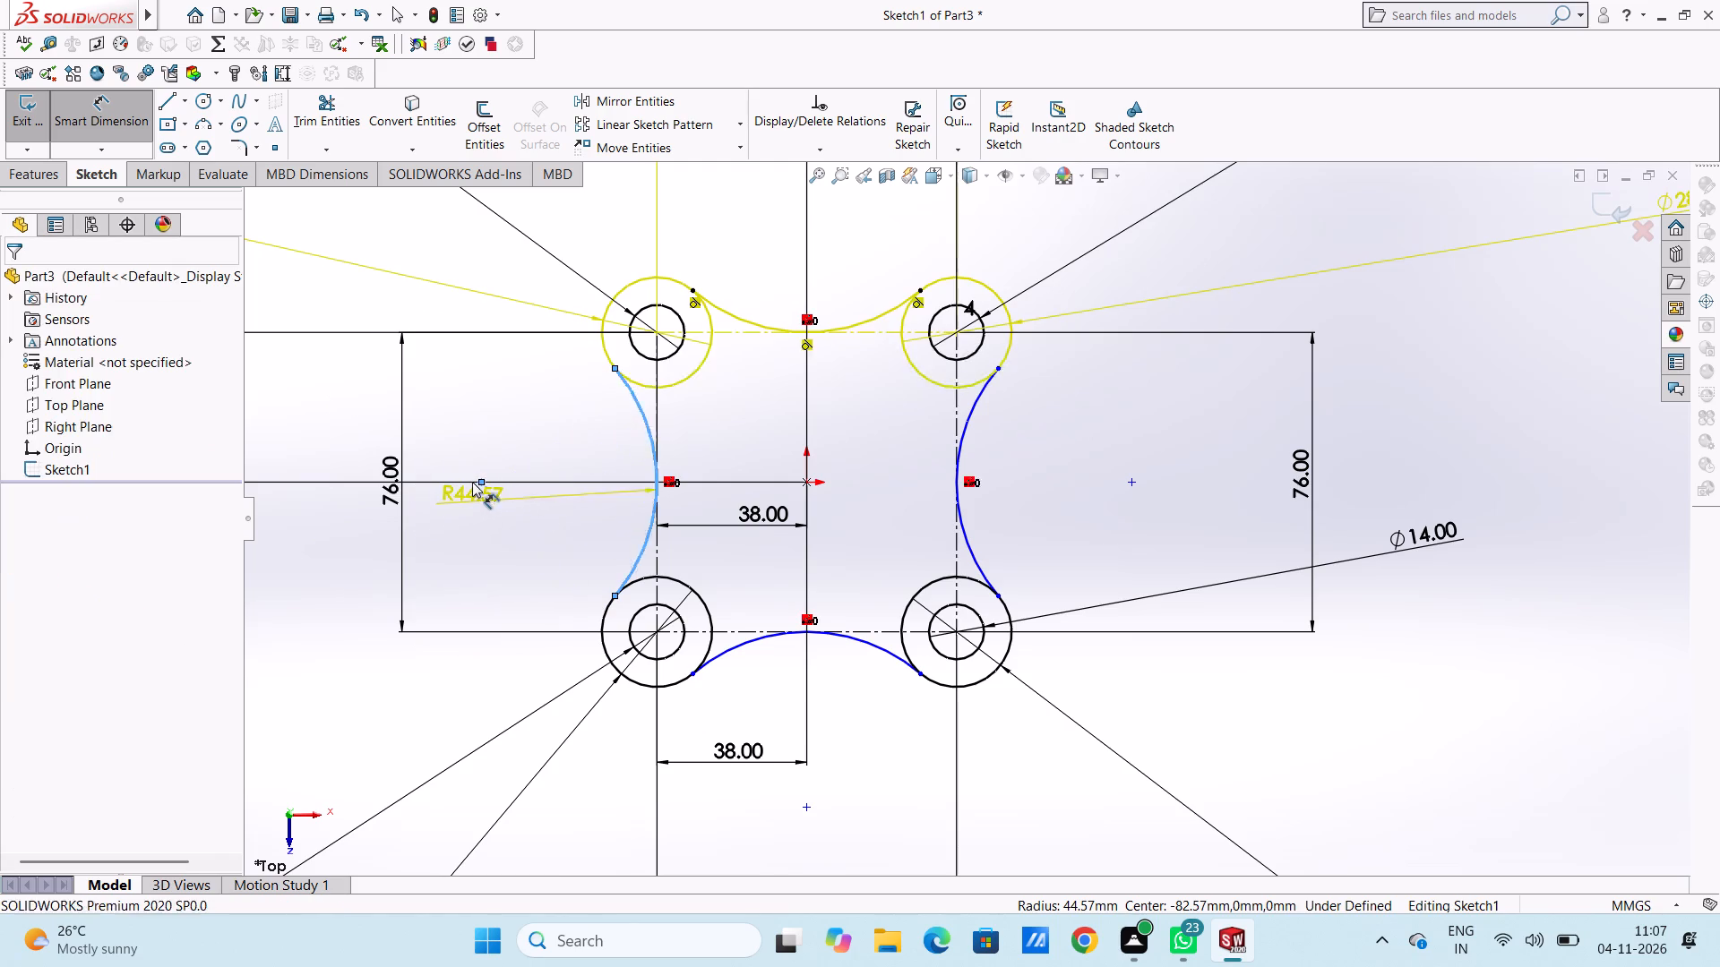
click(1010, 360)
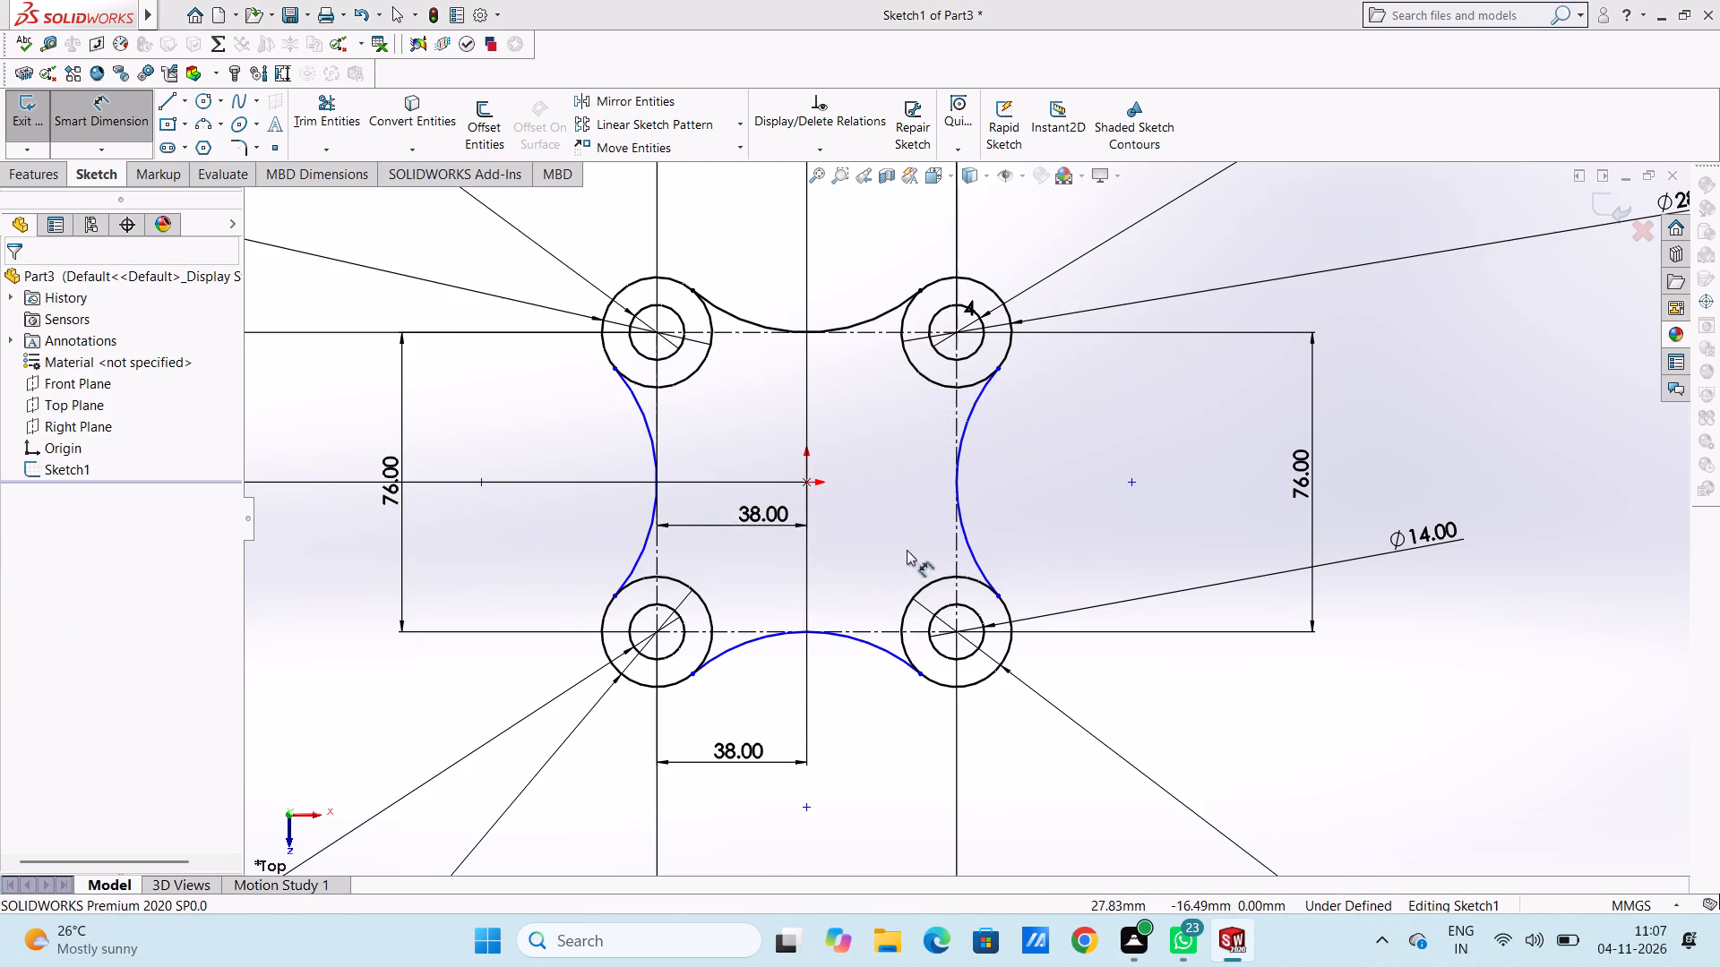
Dimension the horizontal distance from the left arc's center to the origin, placing the dimension below the profile.
click(641, 406)
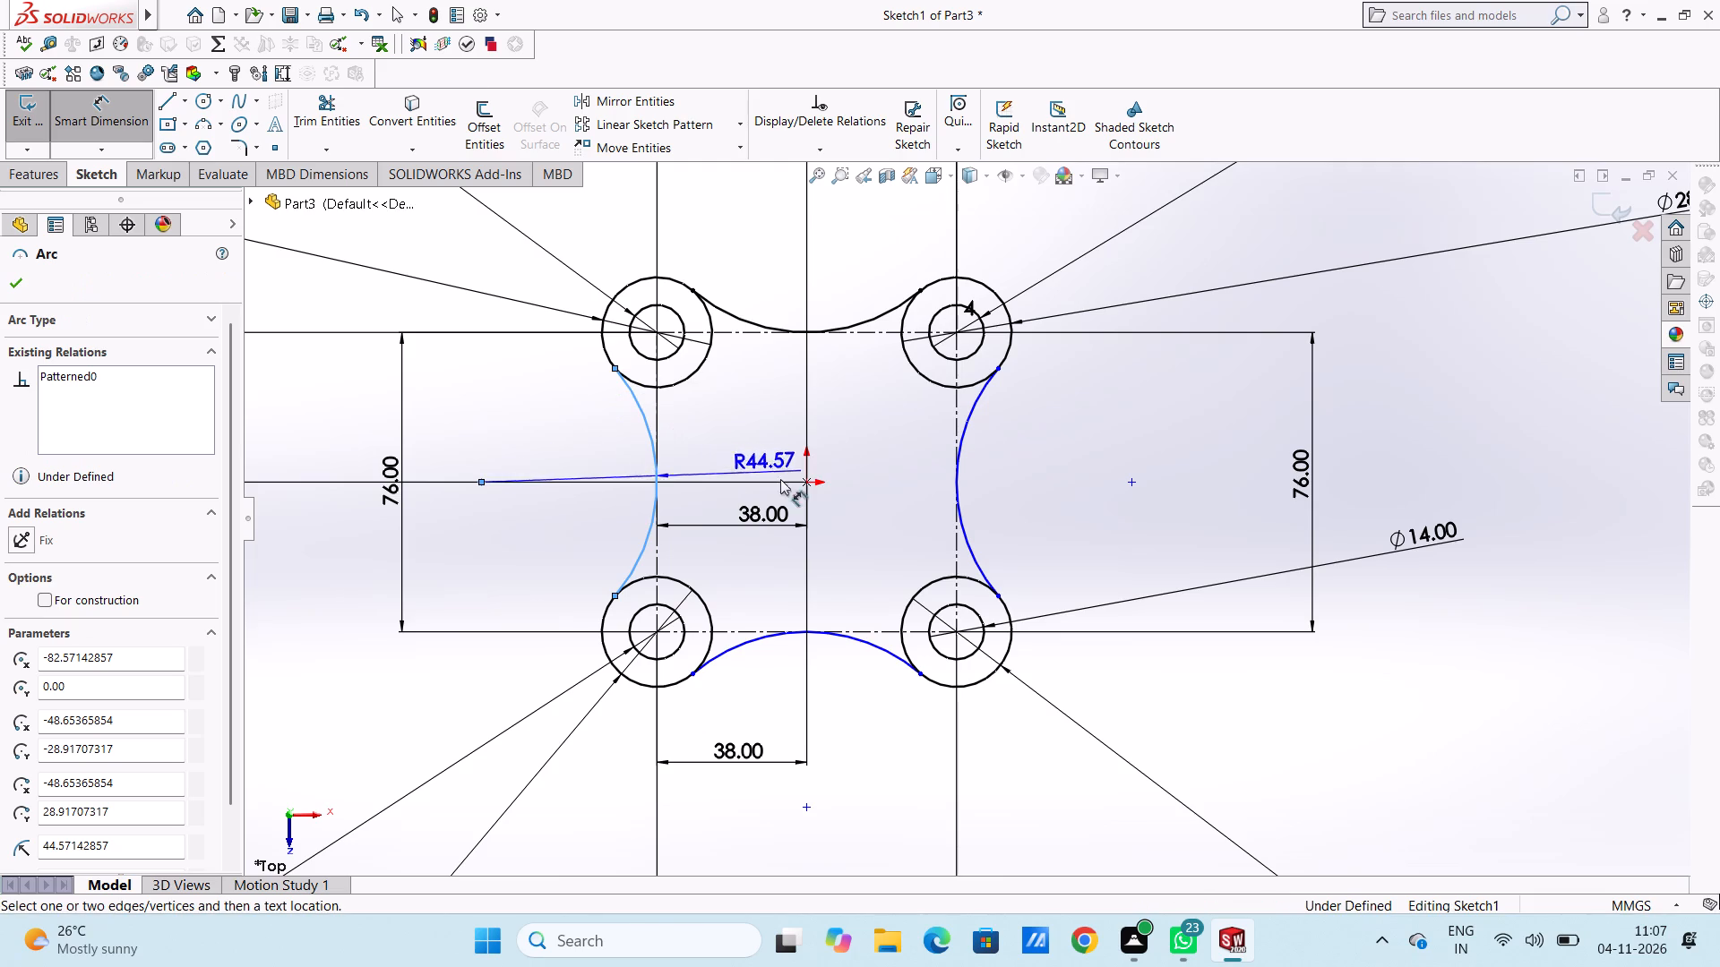
click(809, 481)
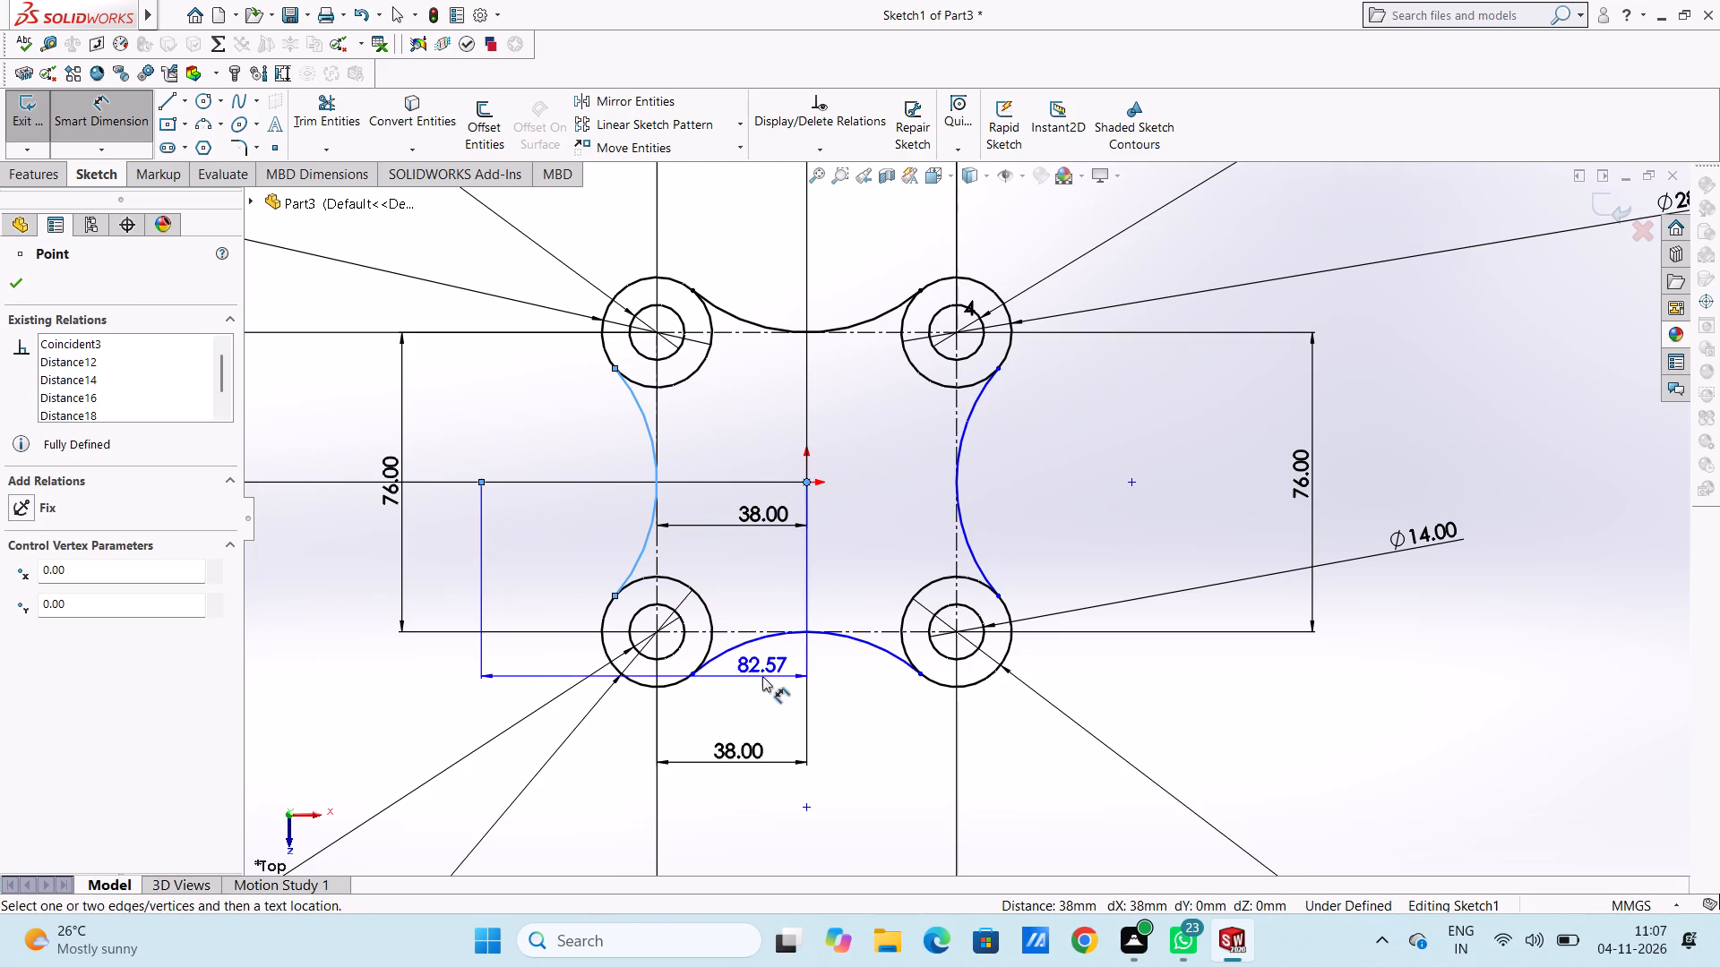
scroll(762, 676, up, 4)
click(761, 759)
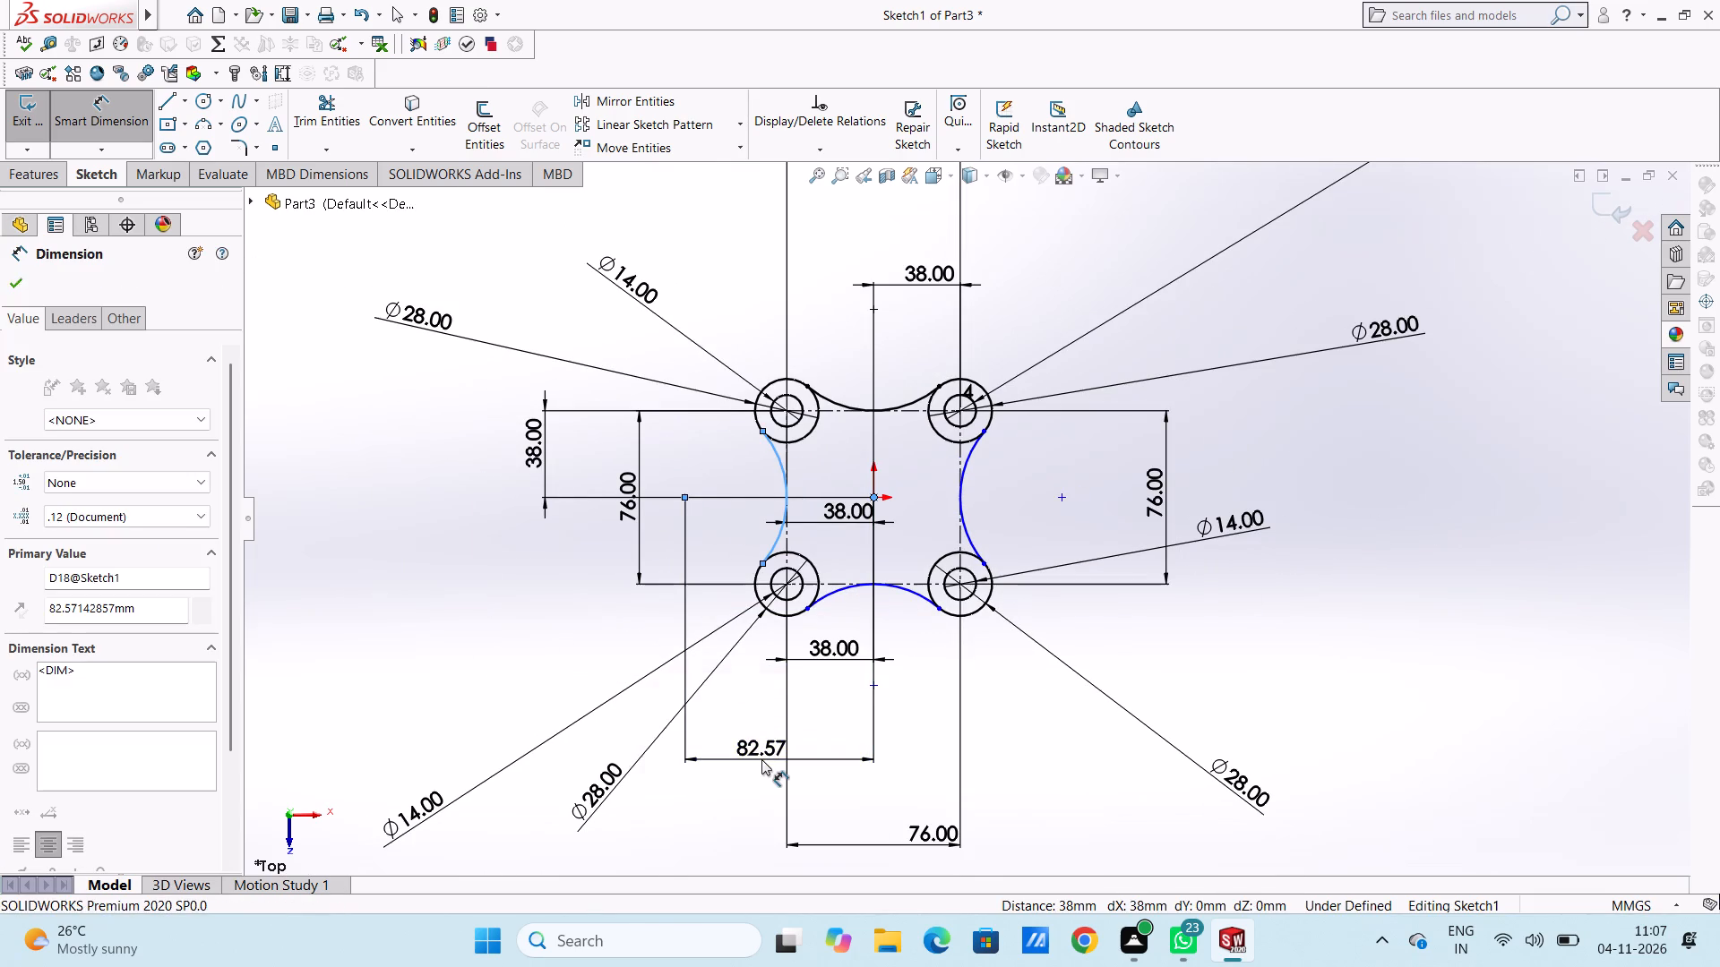
click(682, 715)
click(684, 732)
click(604, 659)
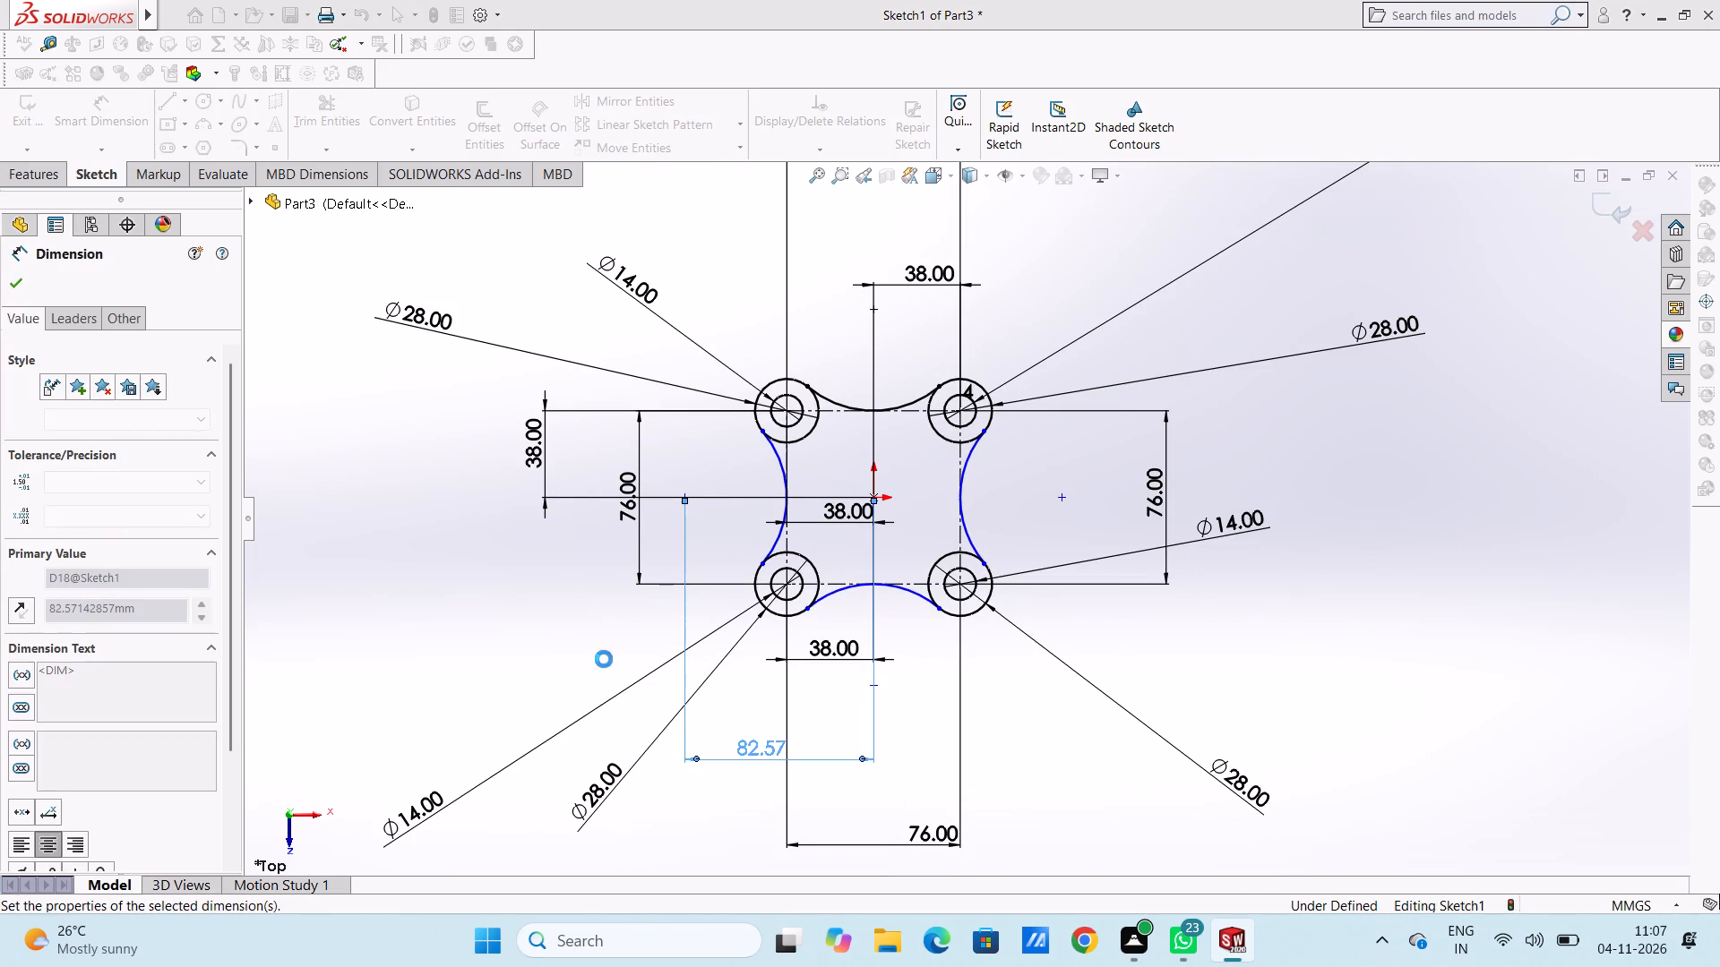
Reposition the 38 mm horizontal dimension inside the profile a little lower, clear of the origin.
click(878, 496)
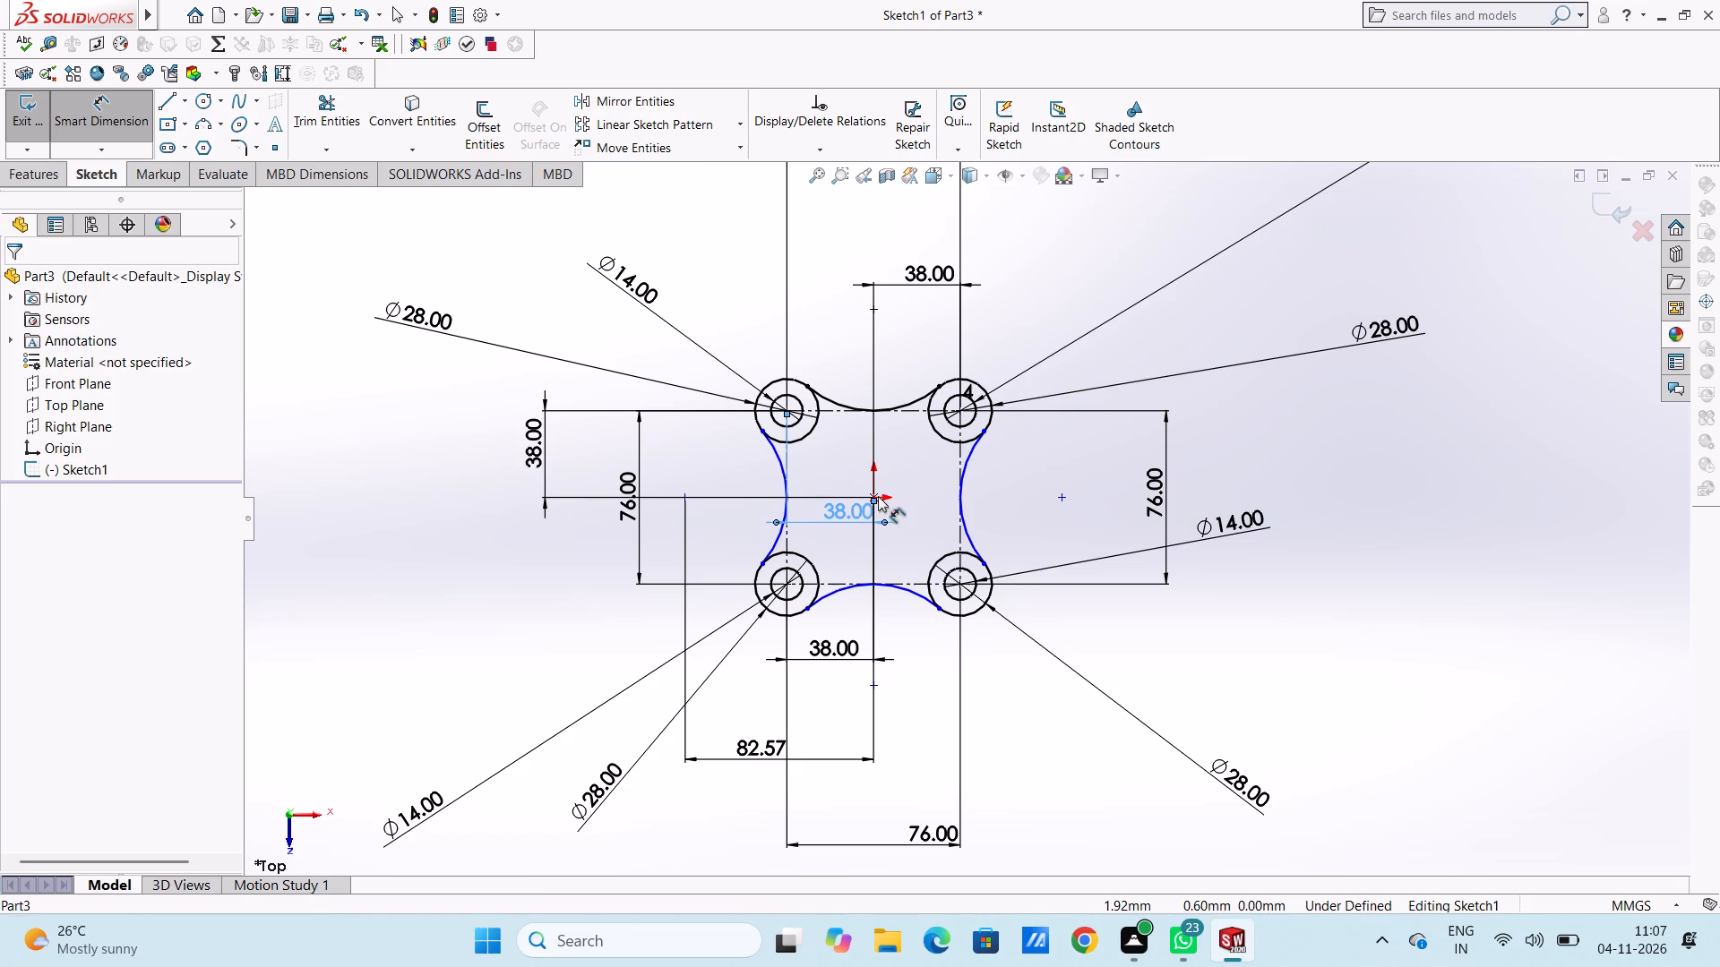
click(904, 474)
drag(865, 507, 857, 534)
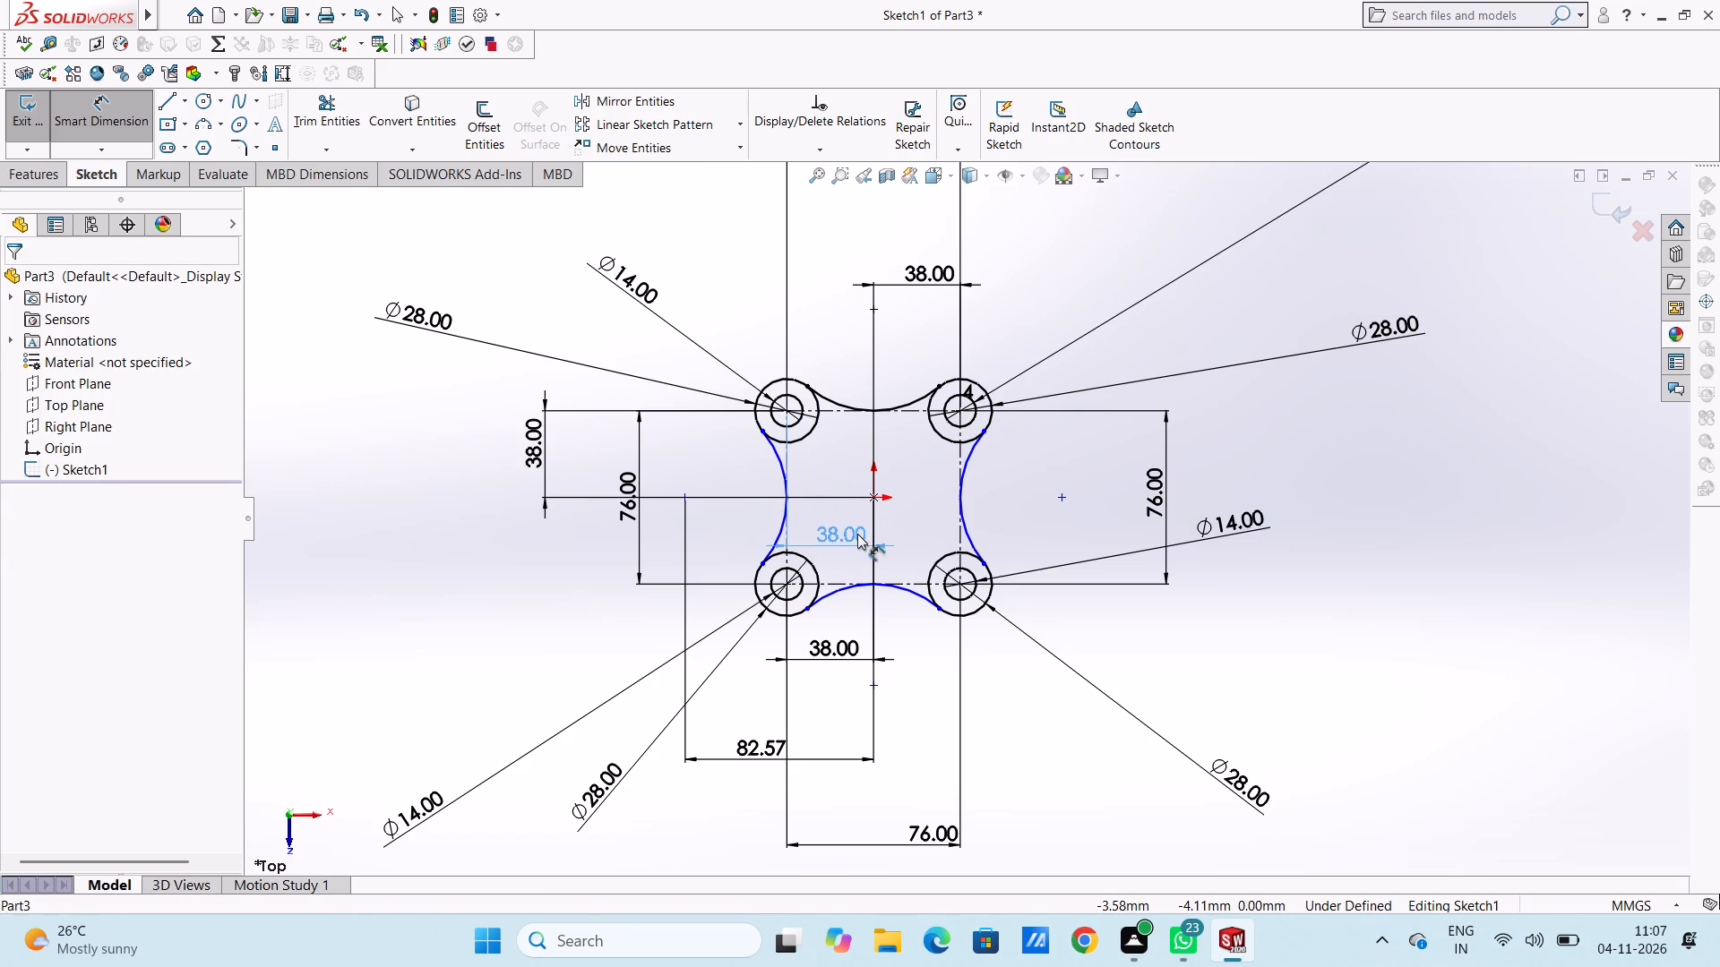
drag(857, 534, 857, 533)
click(856, 471)
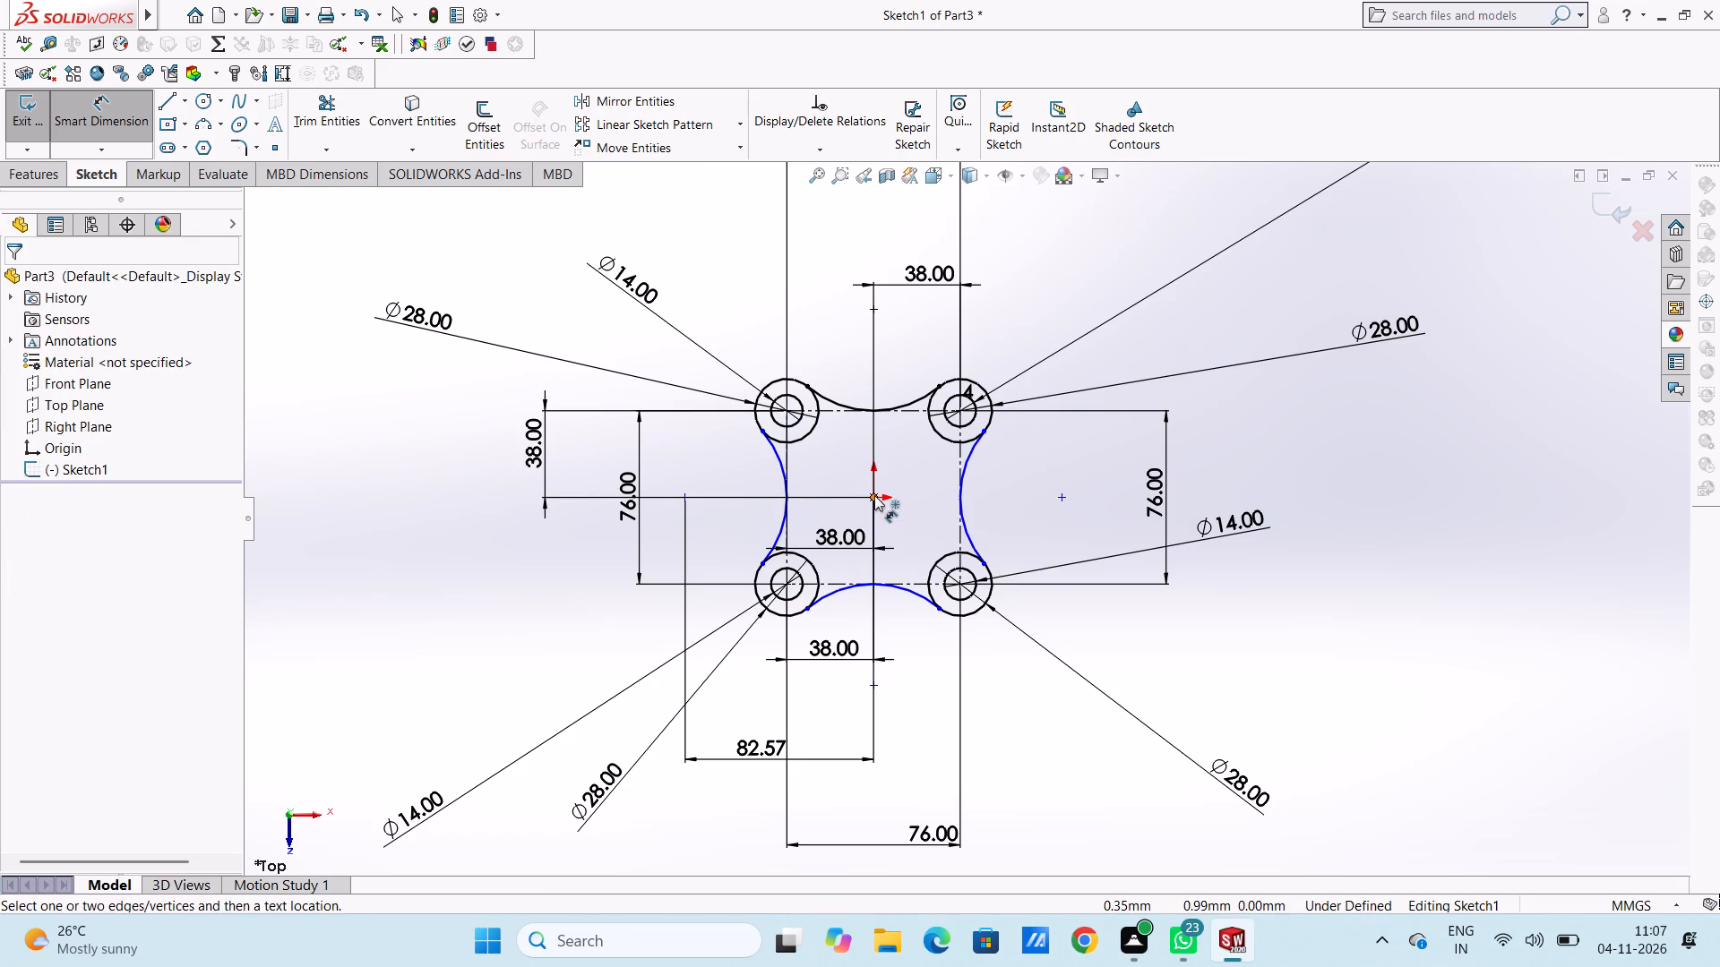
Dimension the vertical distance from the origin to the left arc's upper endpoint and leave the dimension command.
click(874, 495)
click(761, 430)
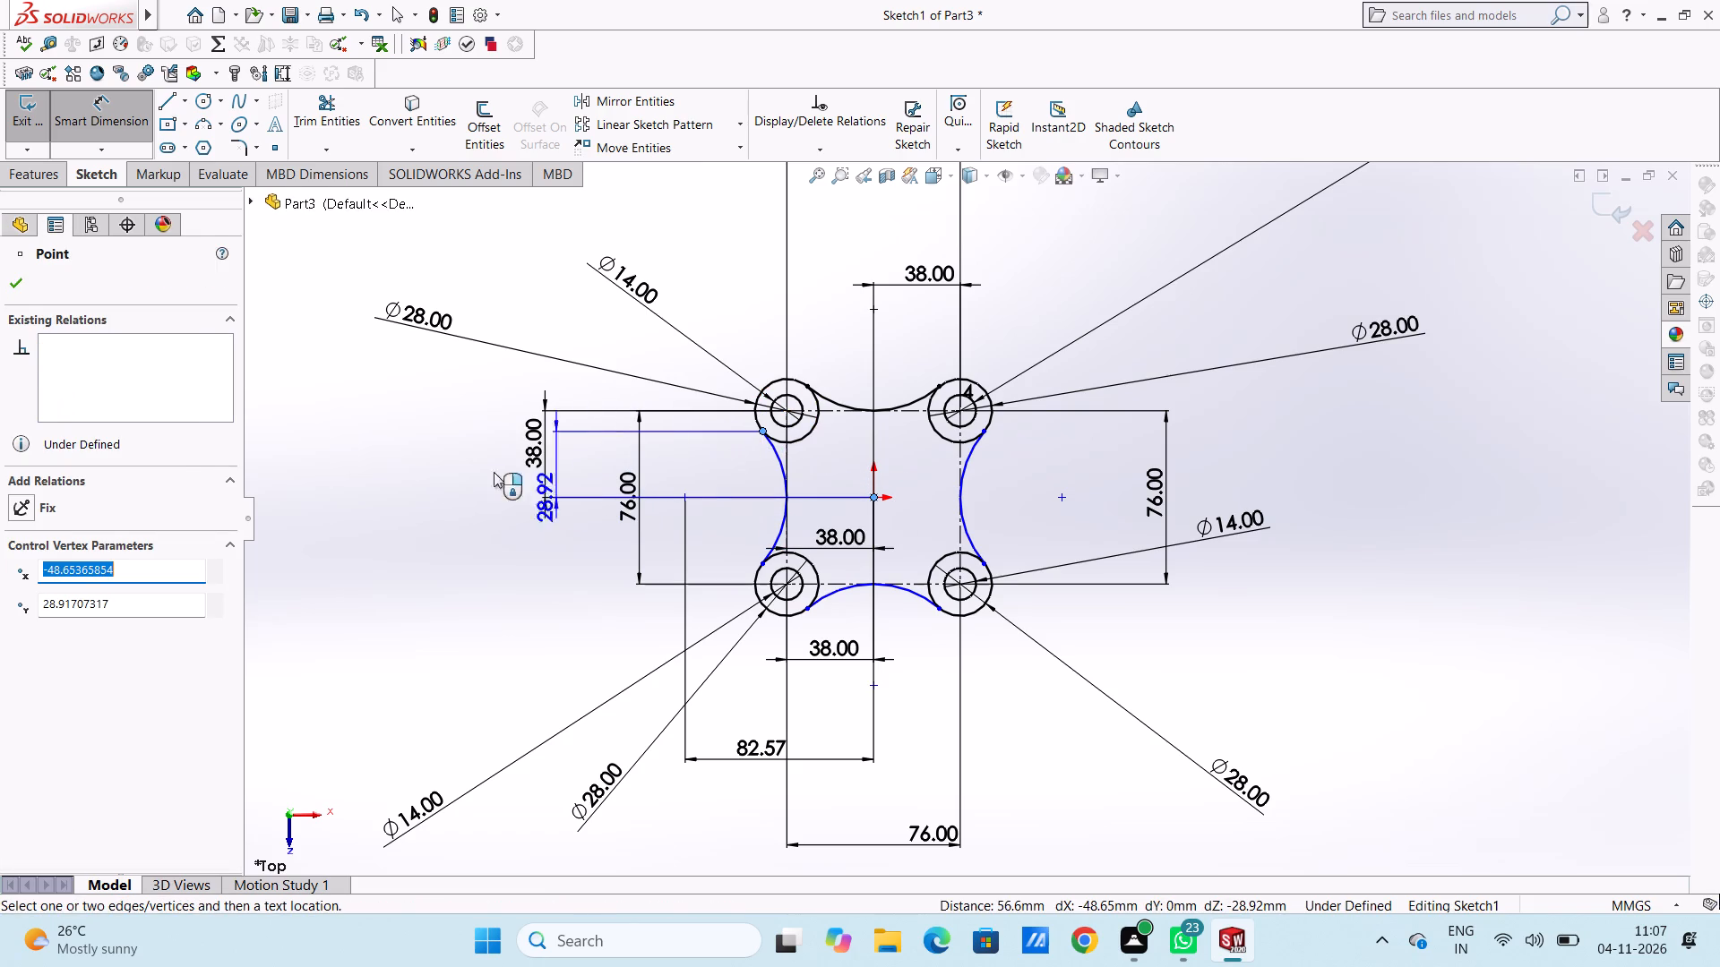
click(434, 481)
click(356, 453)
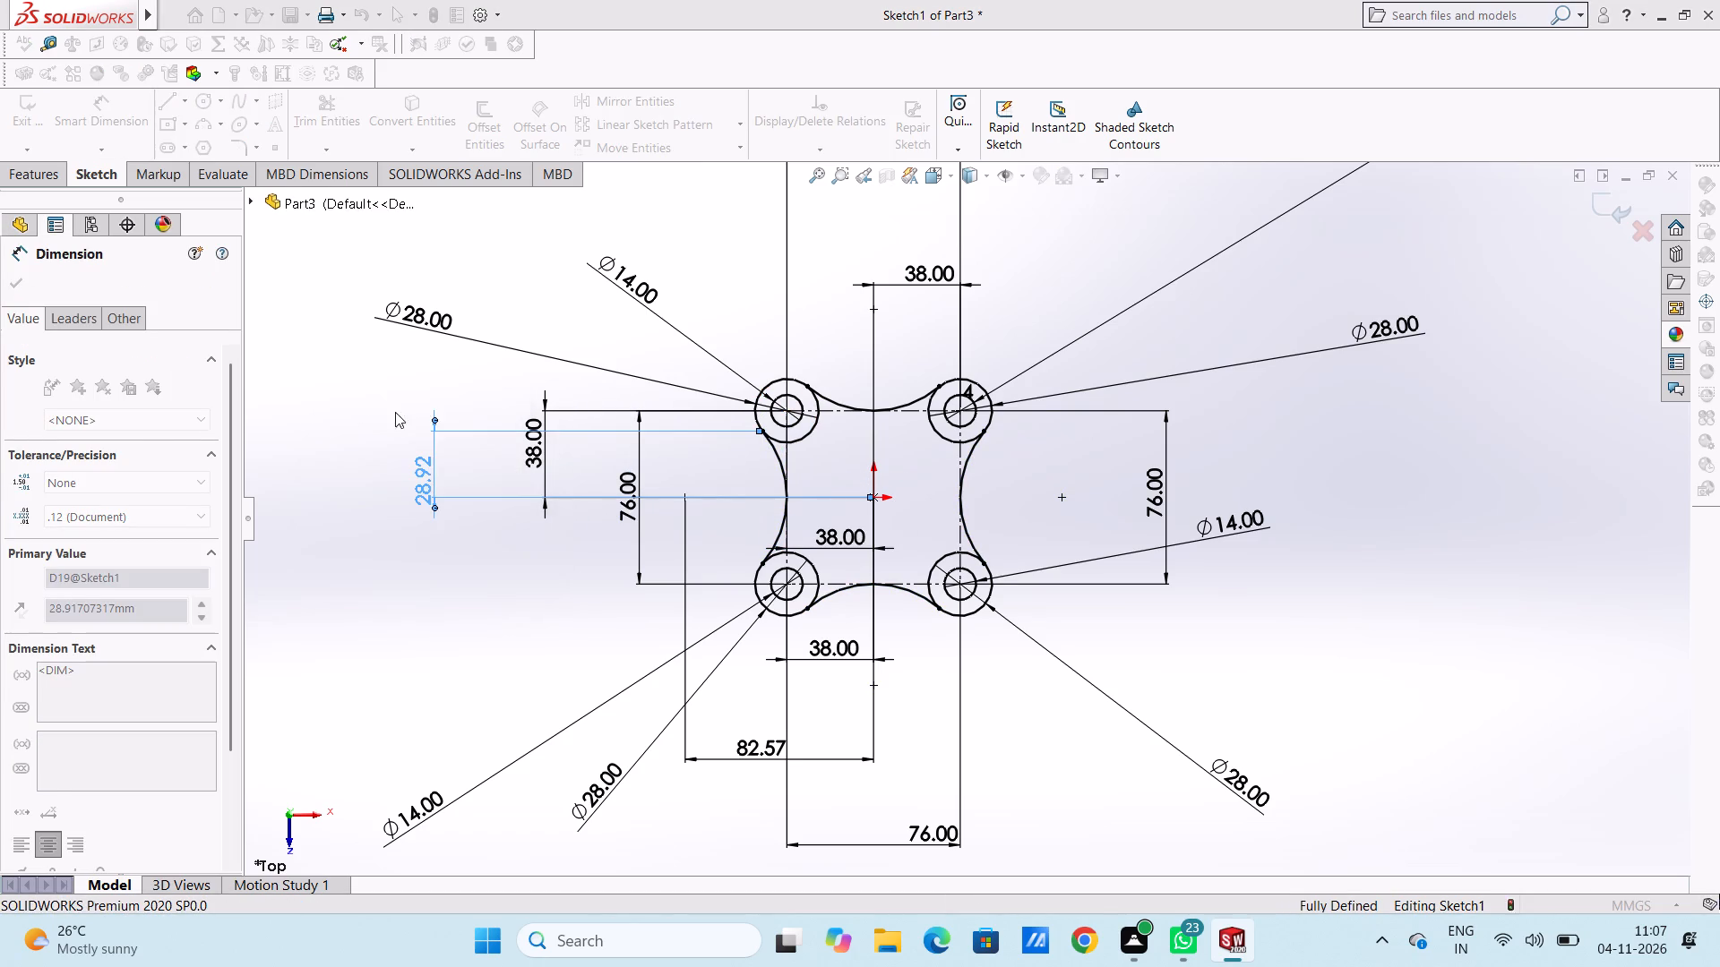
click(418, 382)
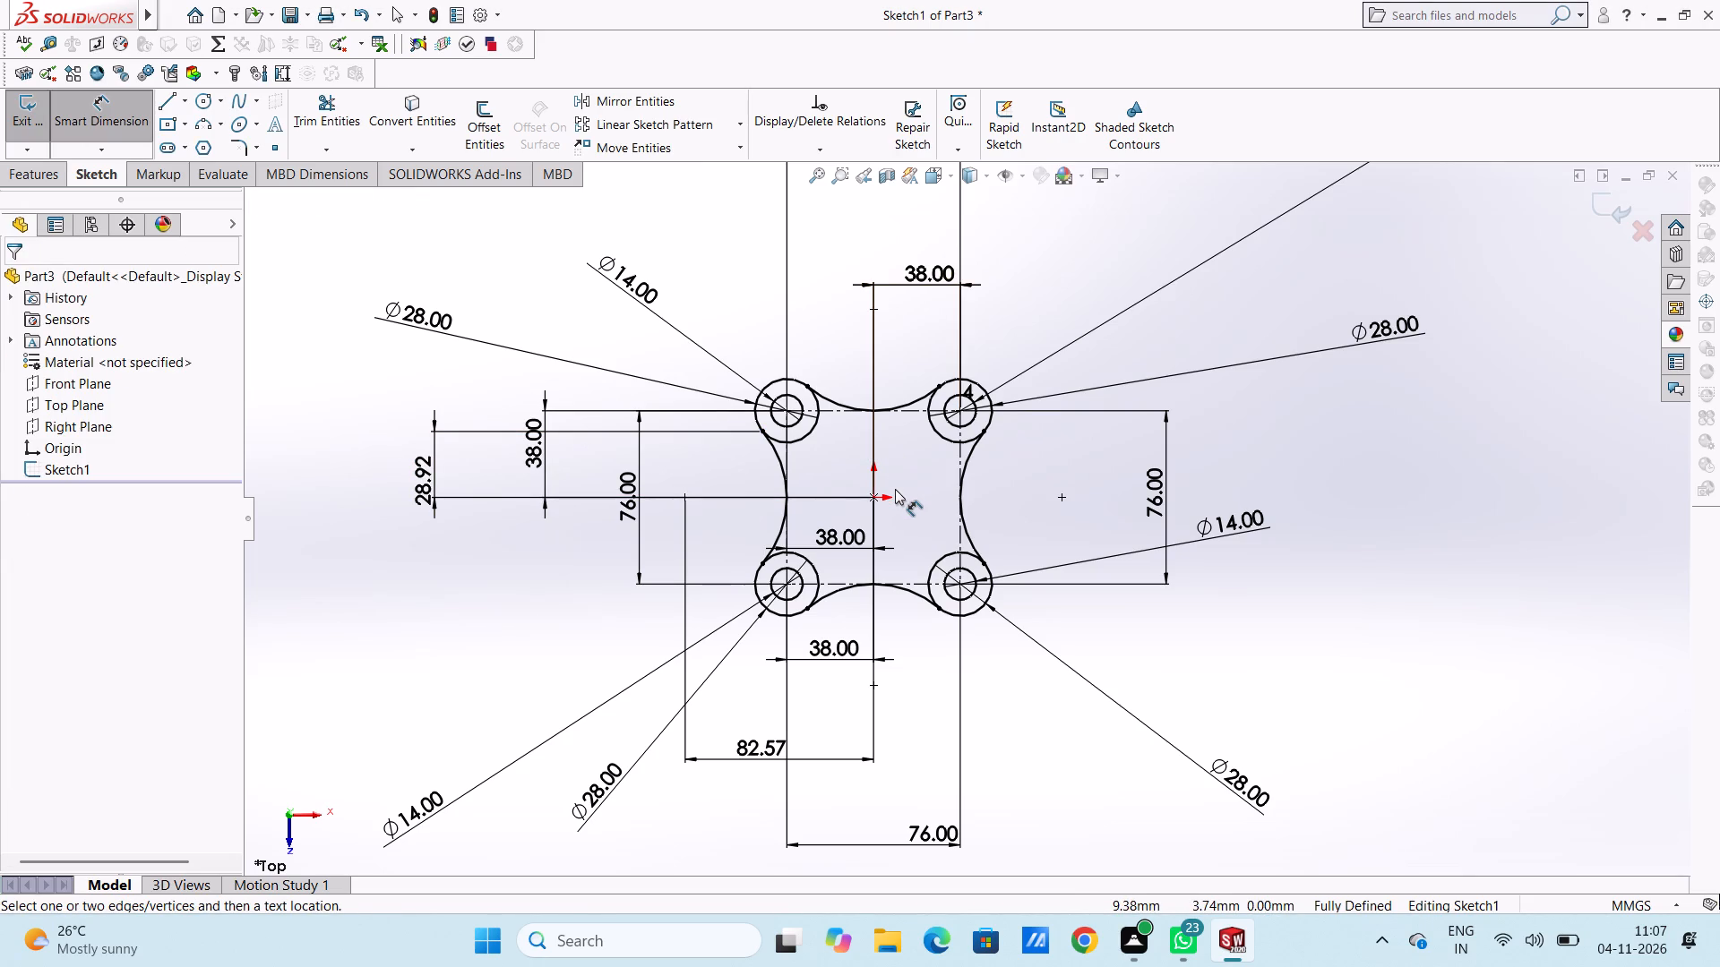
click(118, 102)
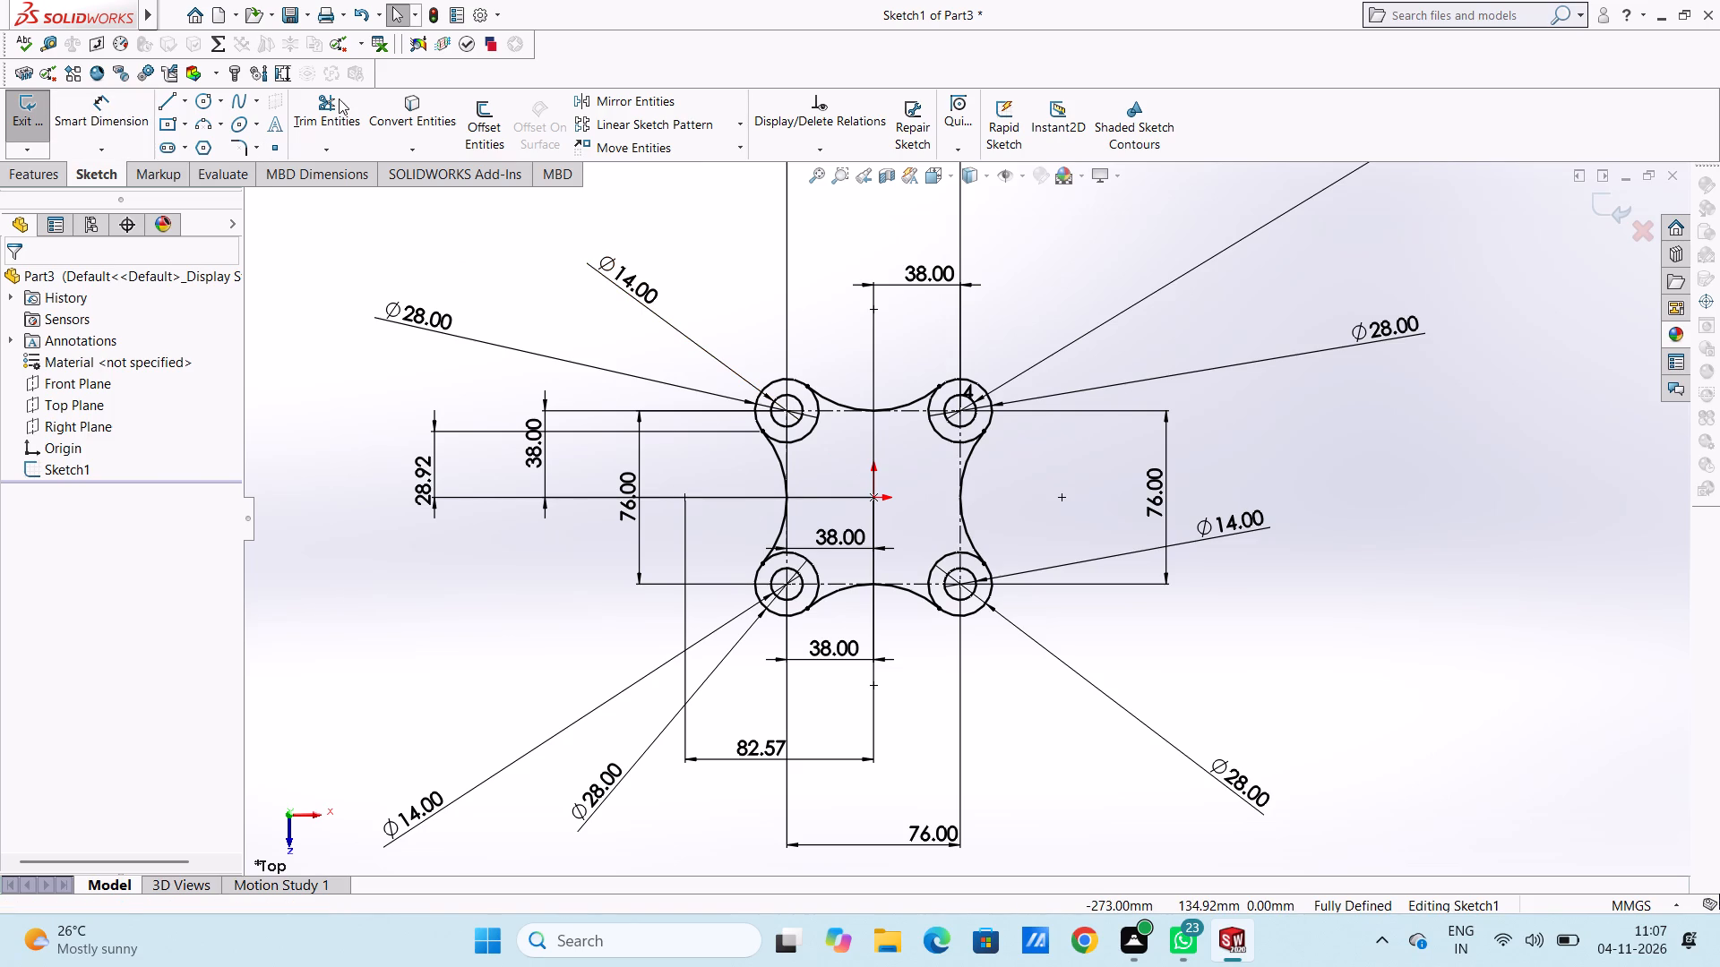
Trim the inward-facing portions of the two upper outer circles between their tangent arcs, using Trim to closest.
click(339, 98)
scroll(868, 463, down, 1)
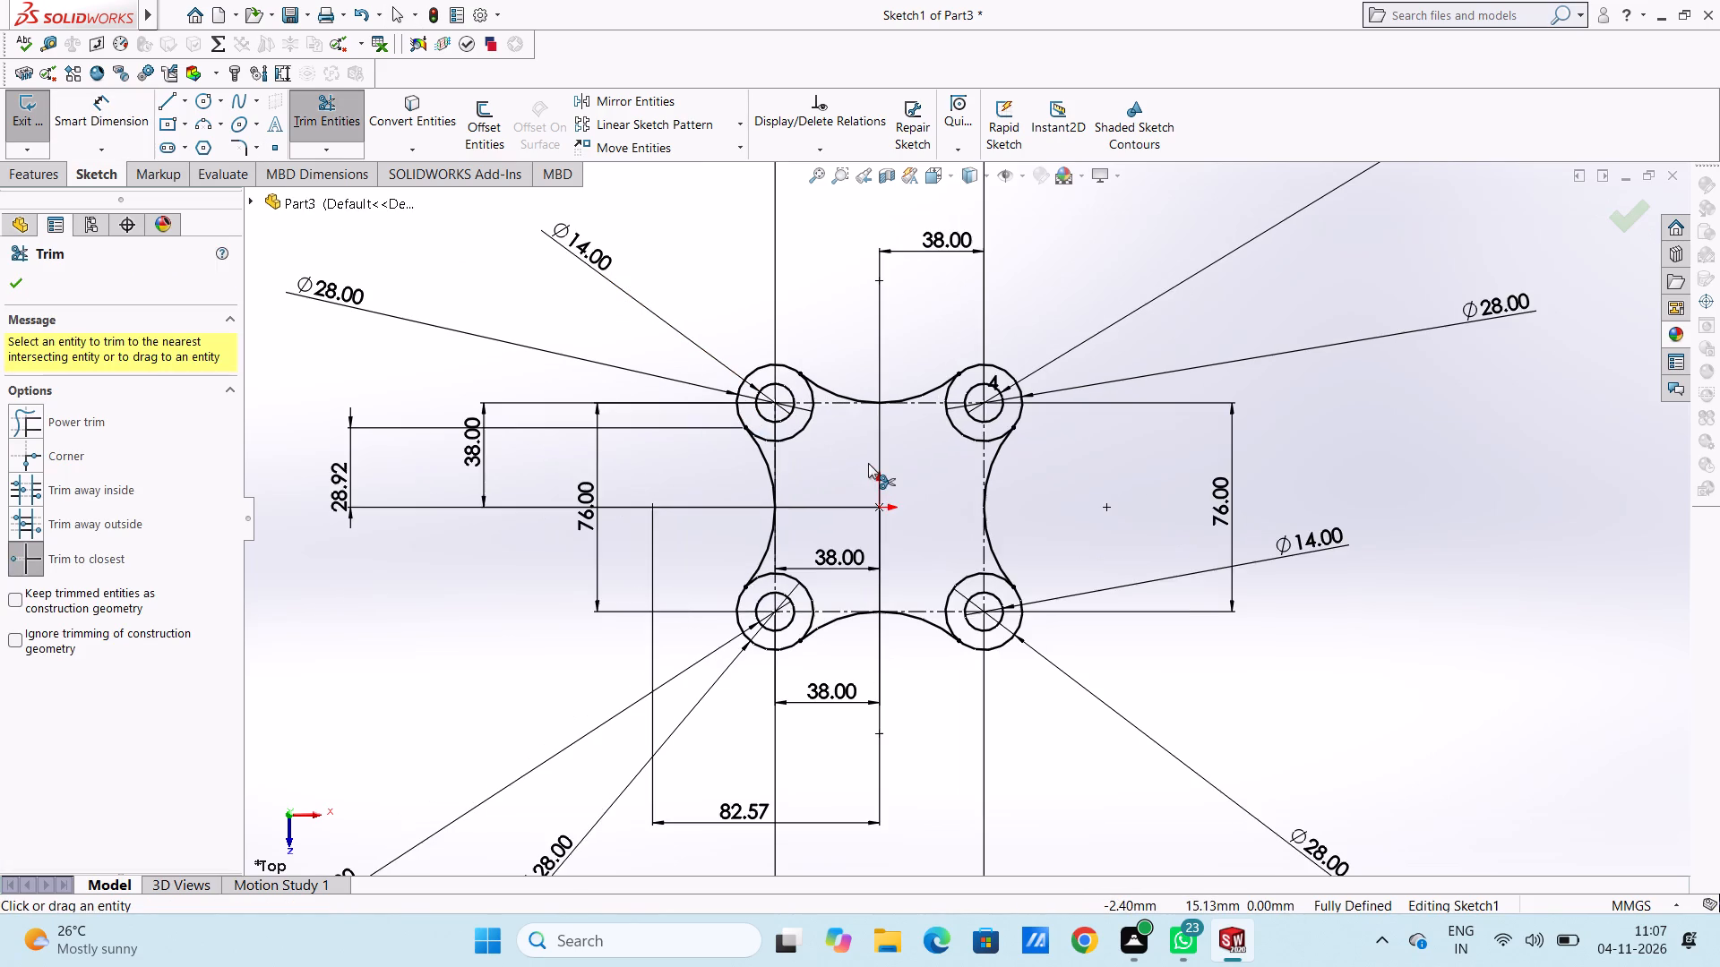
scroll(868, 463, down, 2)
click(788, 425)
scroll(787, 426, down, 5)
click(723, 475)
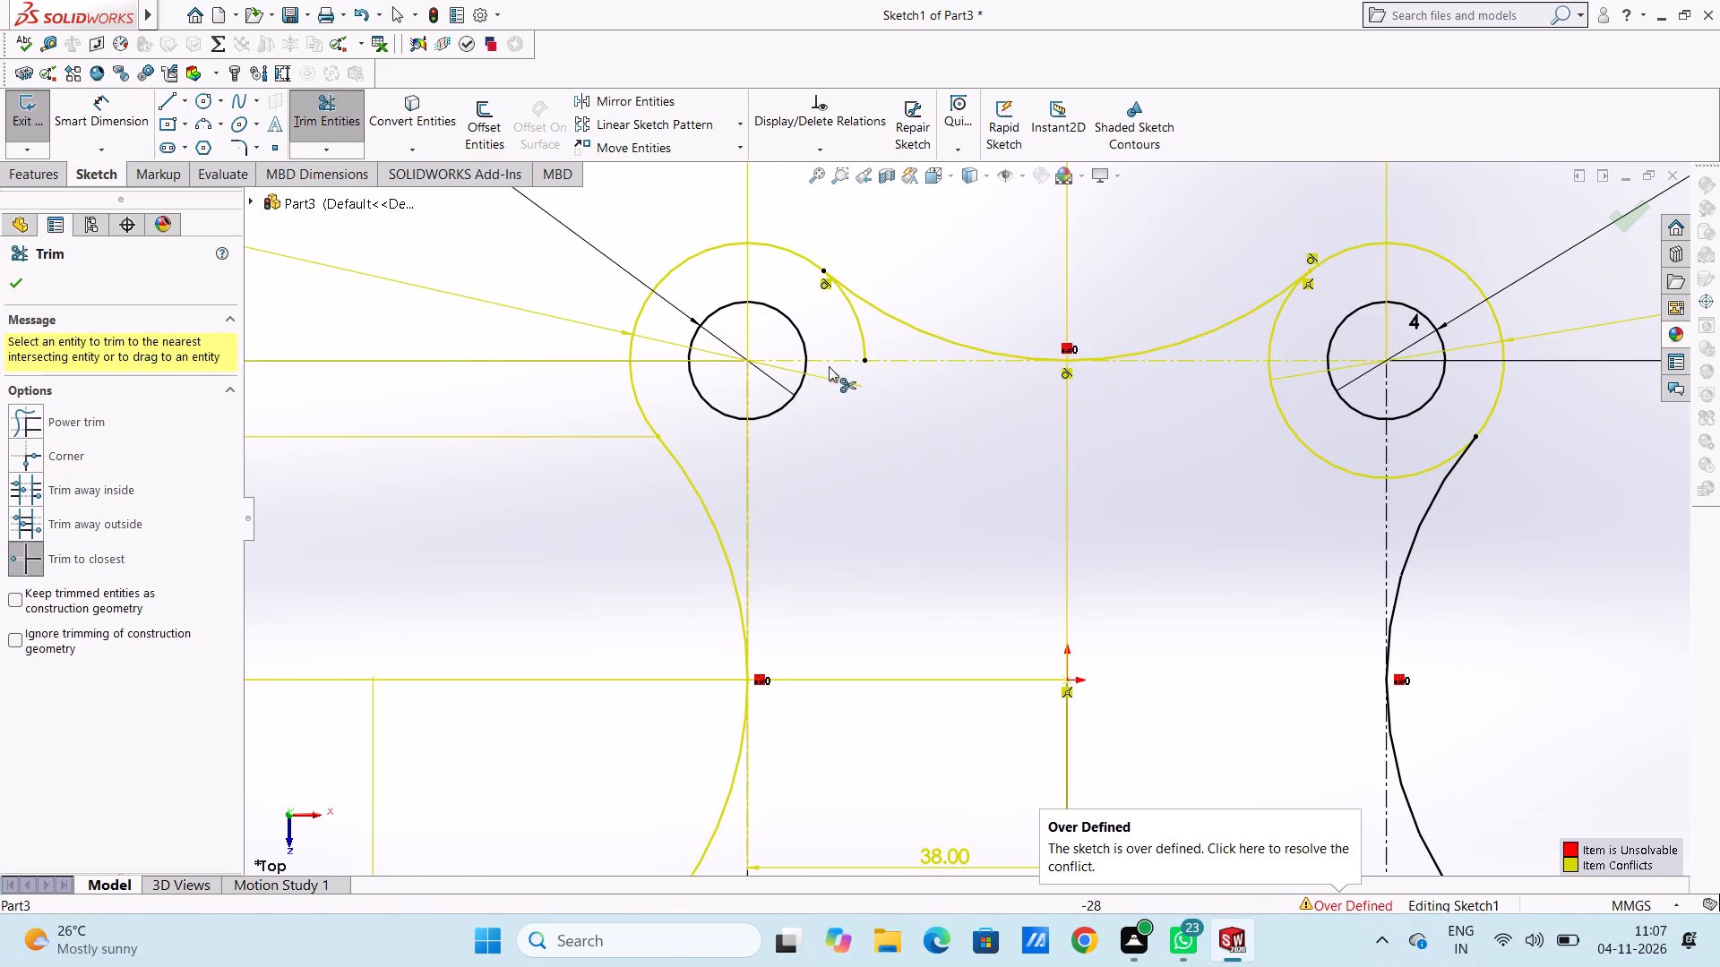
click(862, 340)
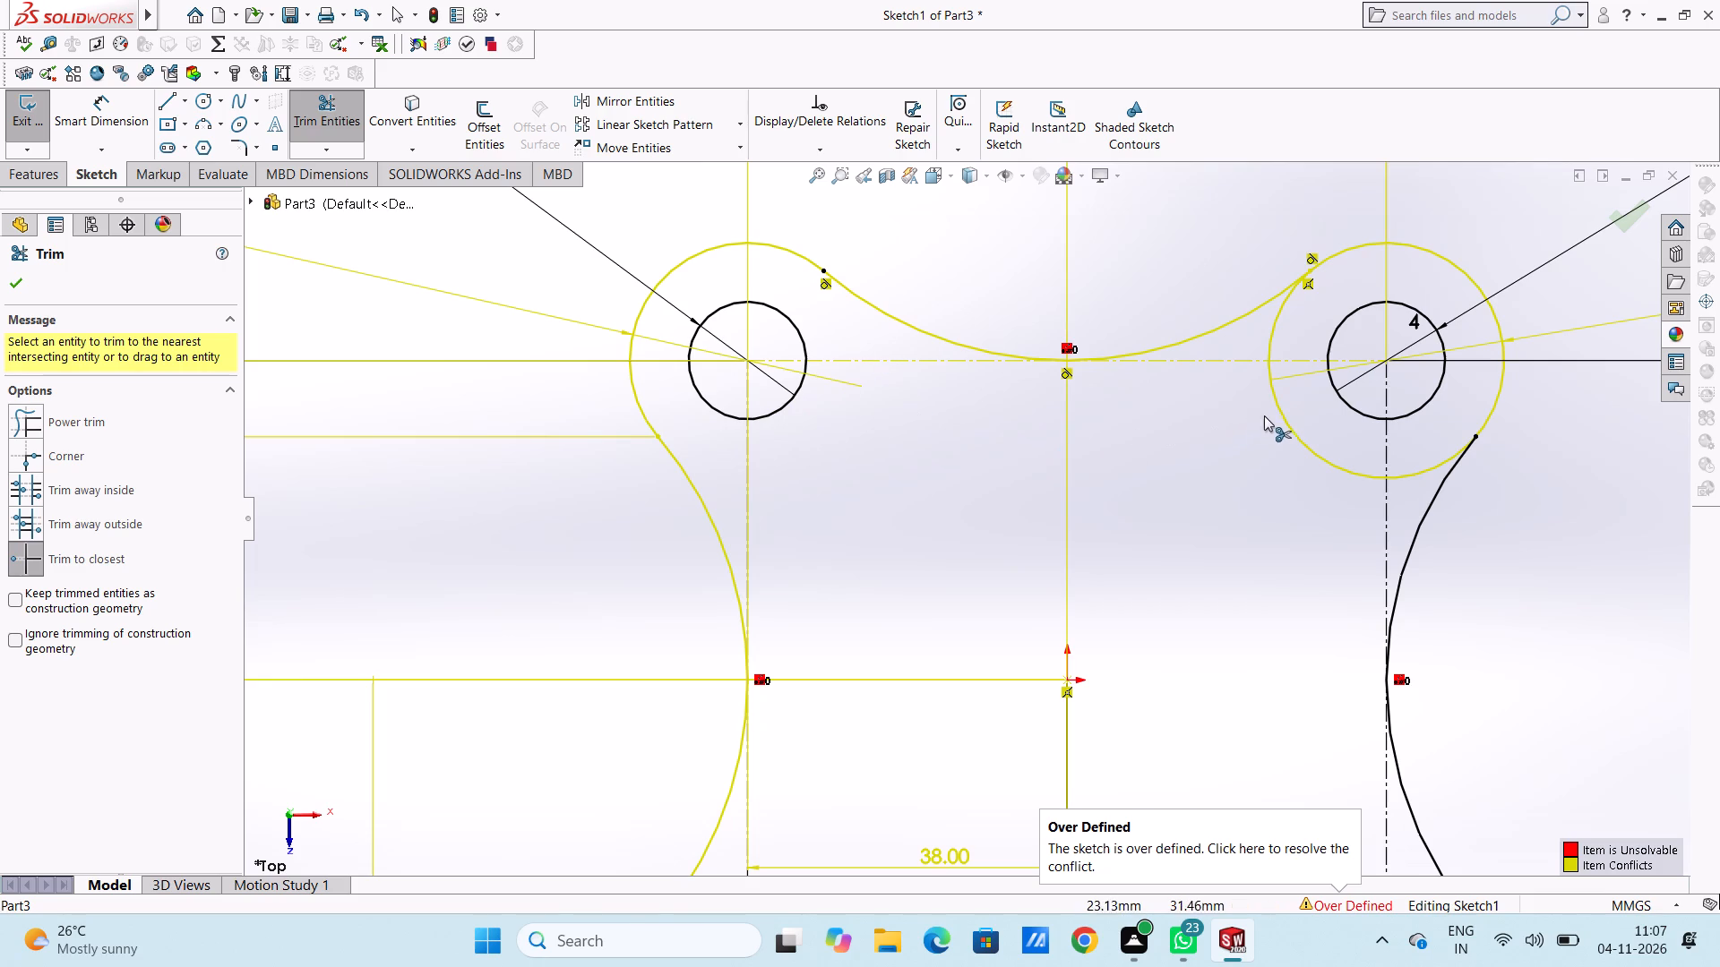
click(1283, 415)
click(1268, 336)
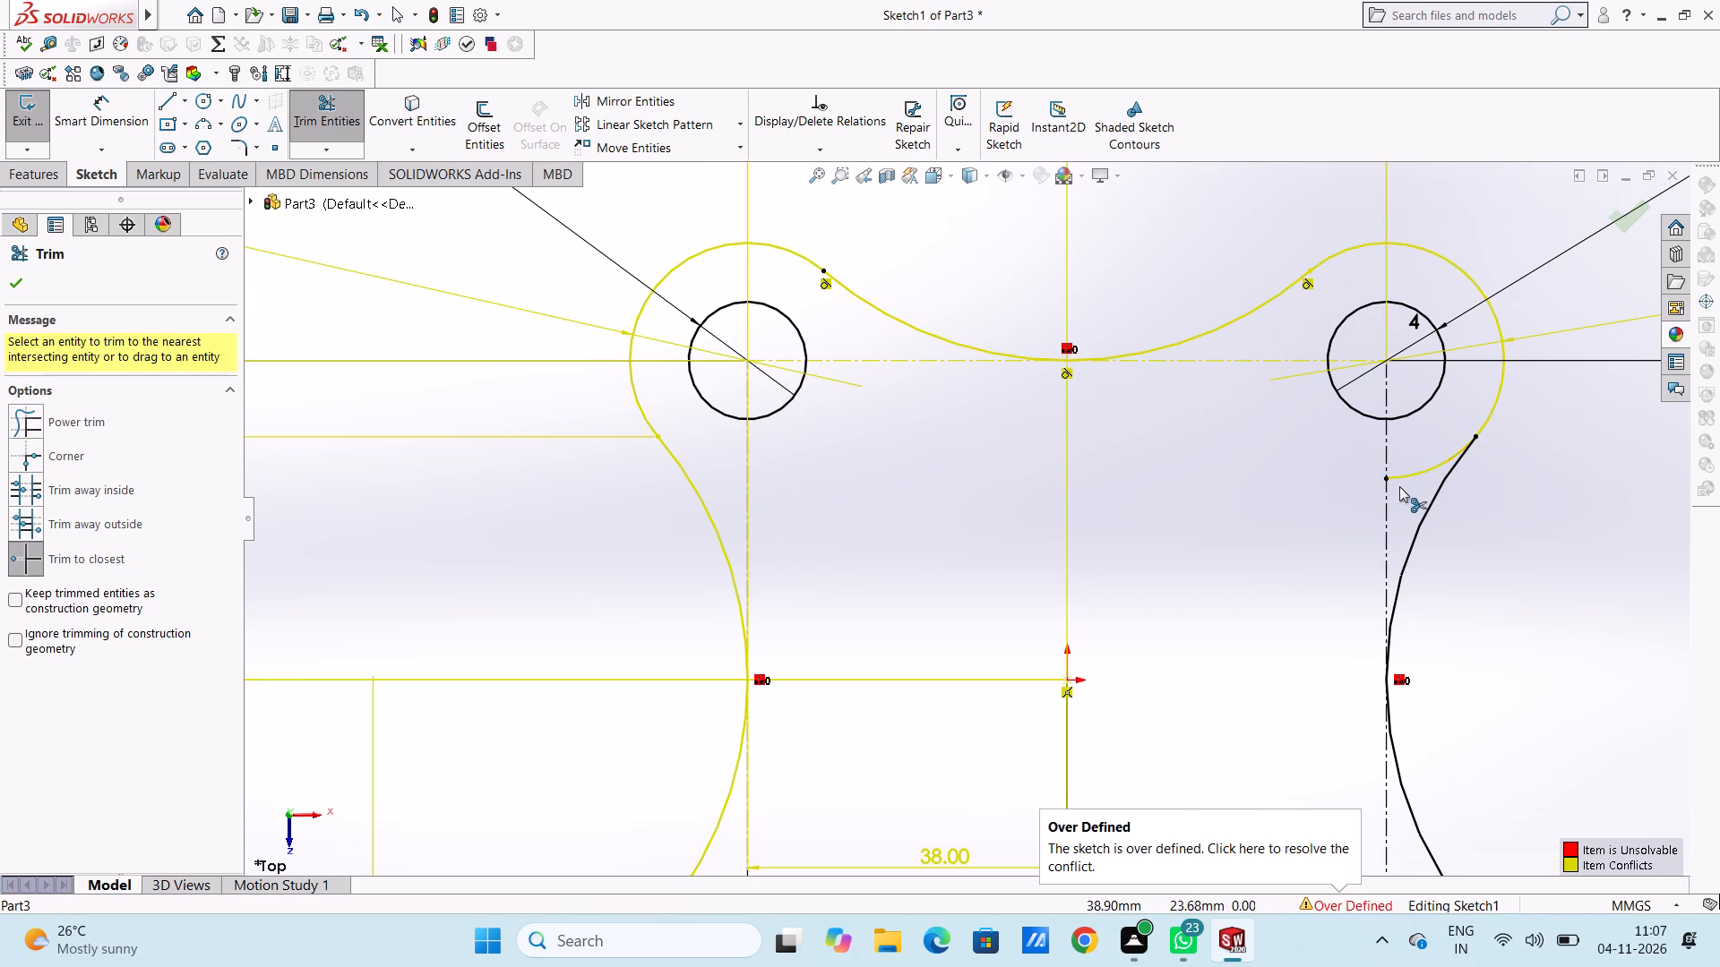
click(1406, 473)
Trim the inward-facing portion of the lower-left outer circle between the left and lower arcs.
scroll(1183, 465, up, 5)
scroll(1111, 514, up, 4)
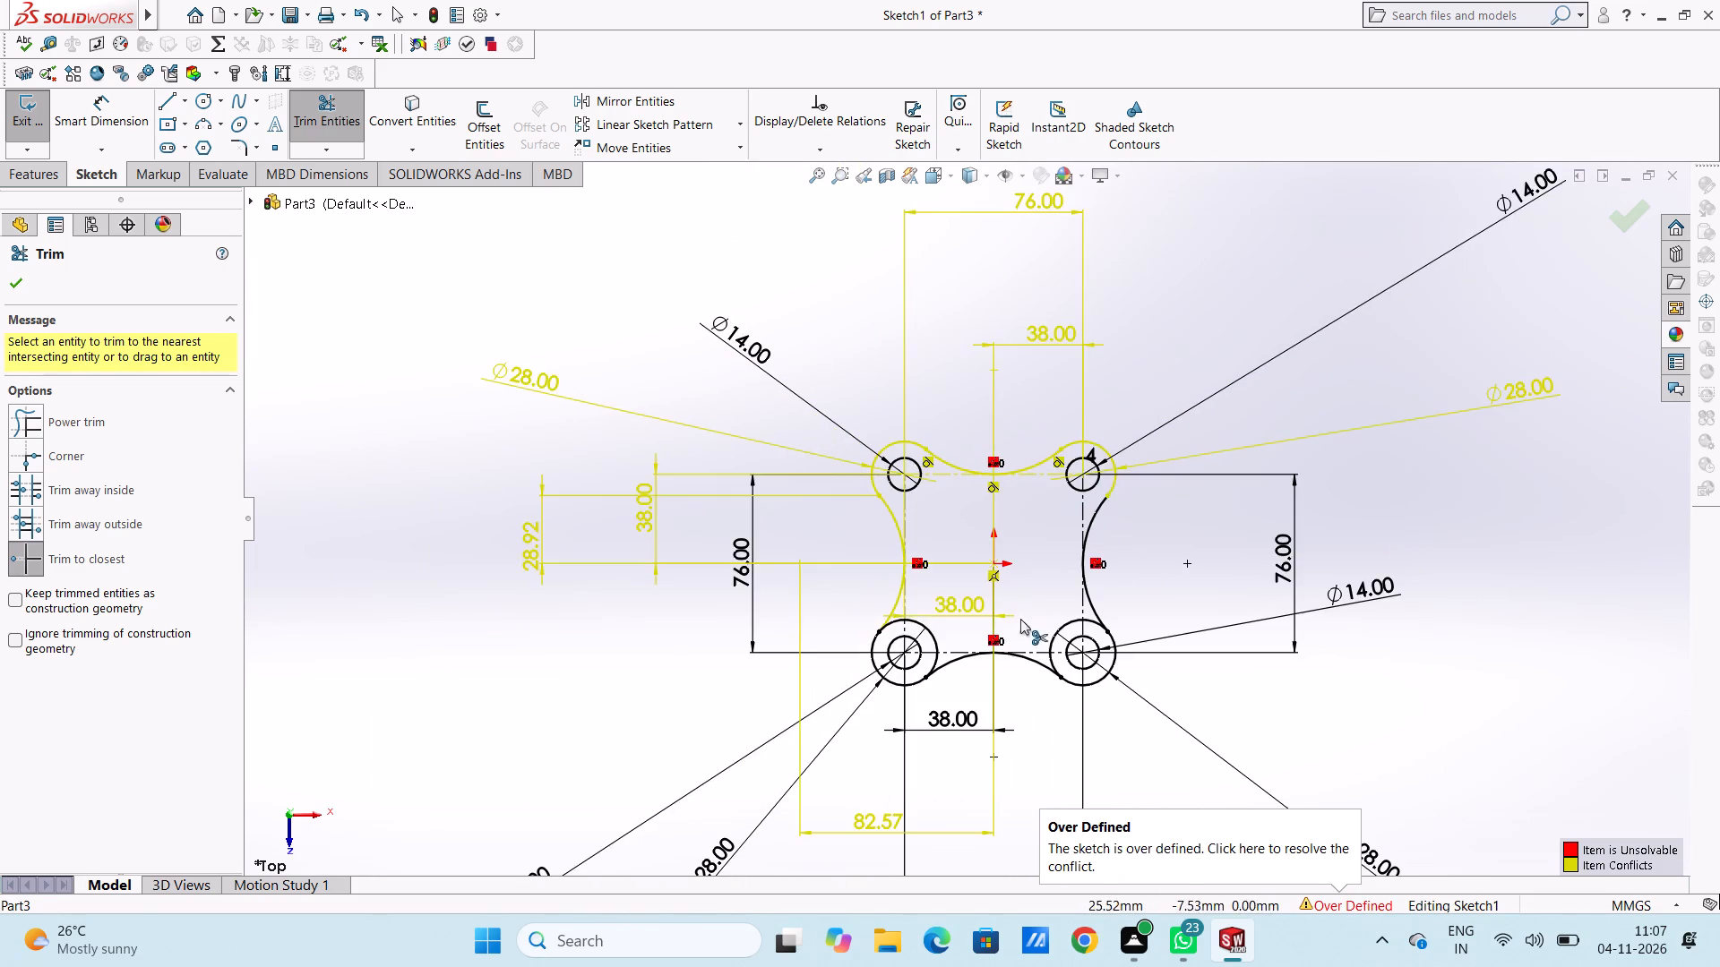
scroll(957, 694, down, 4)
scroll(904, 553, down, 5)
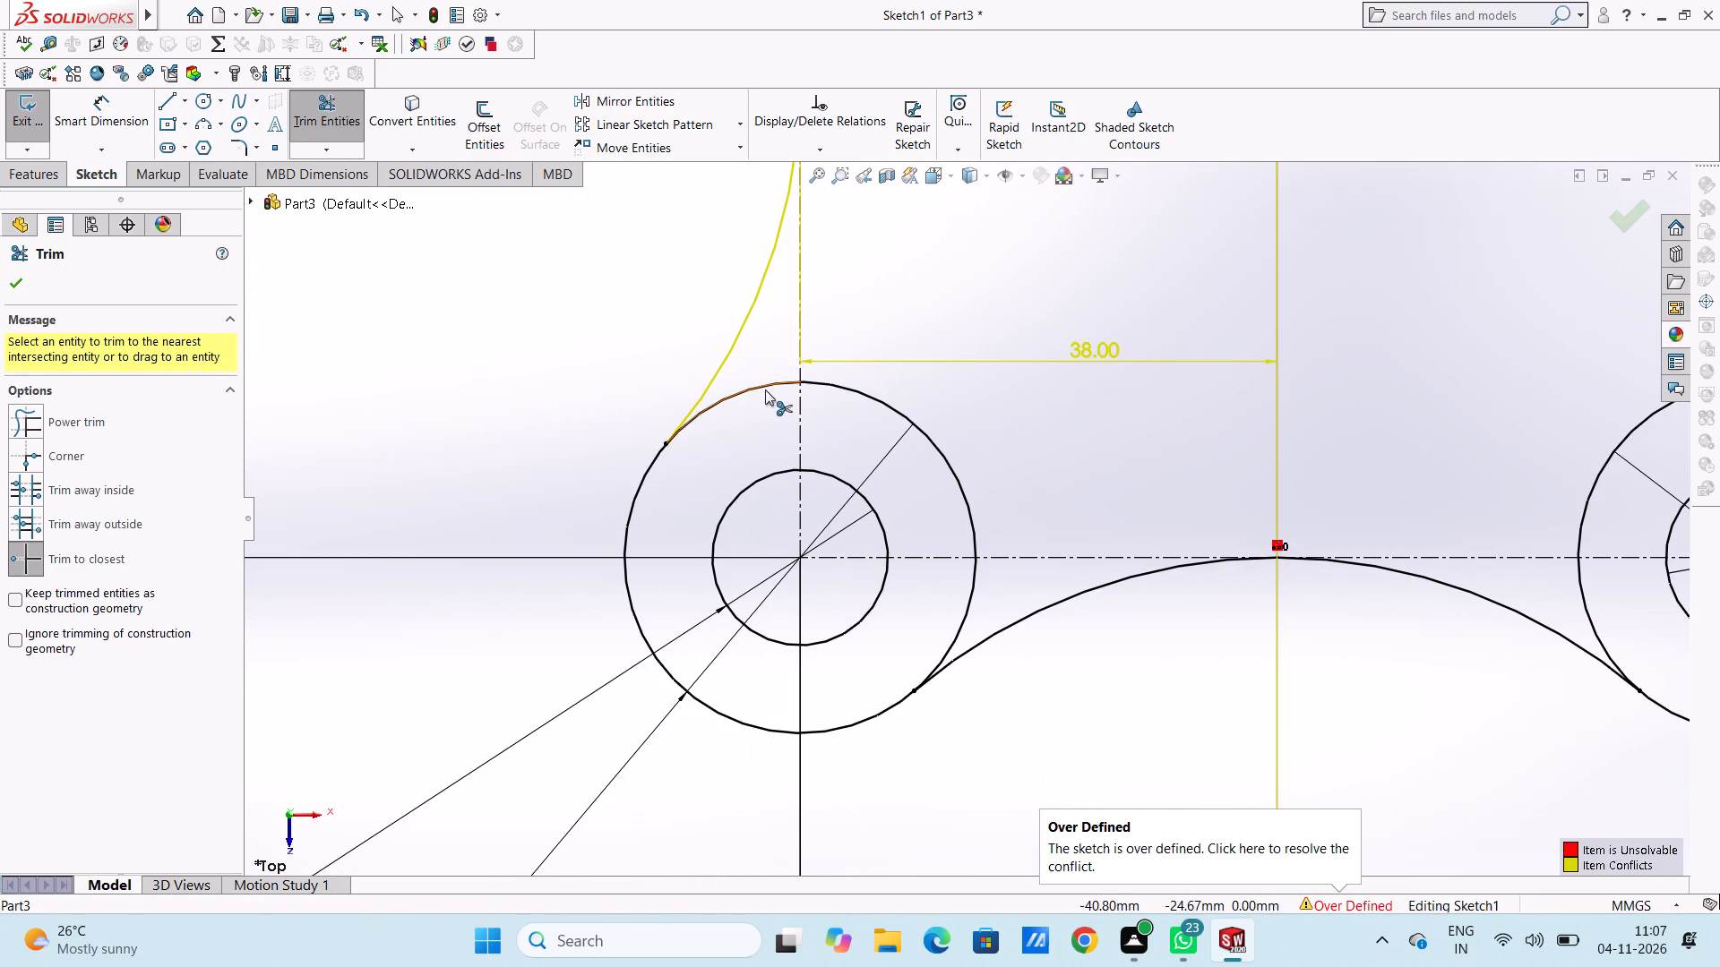
click(765, 389)
click(868, 398)
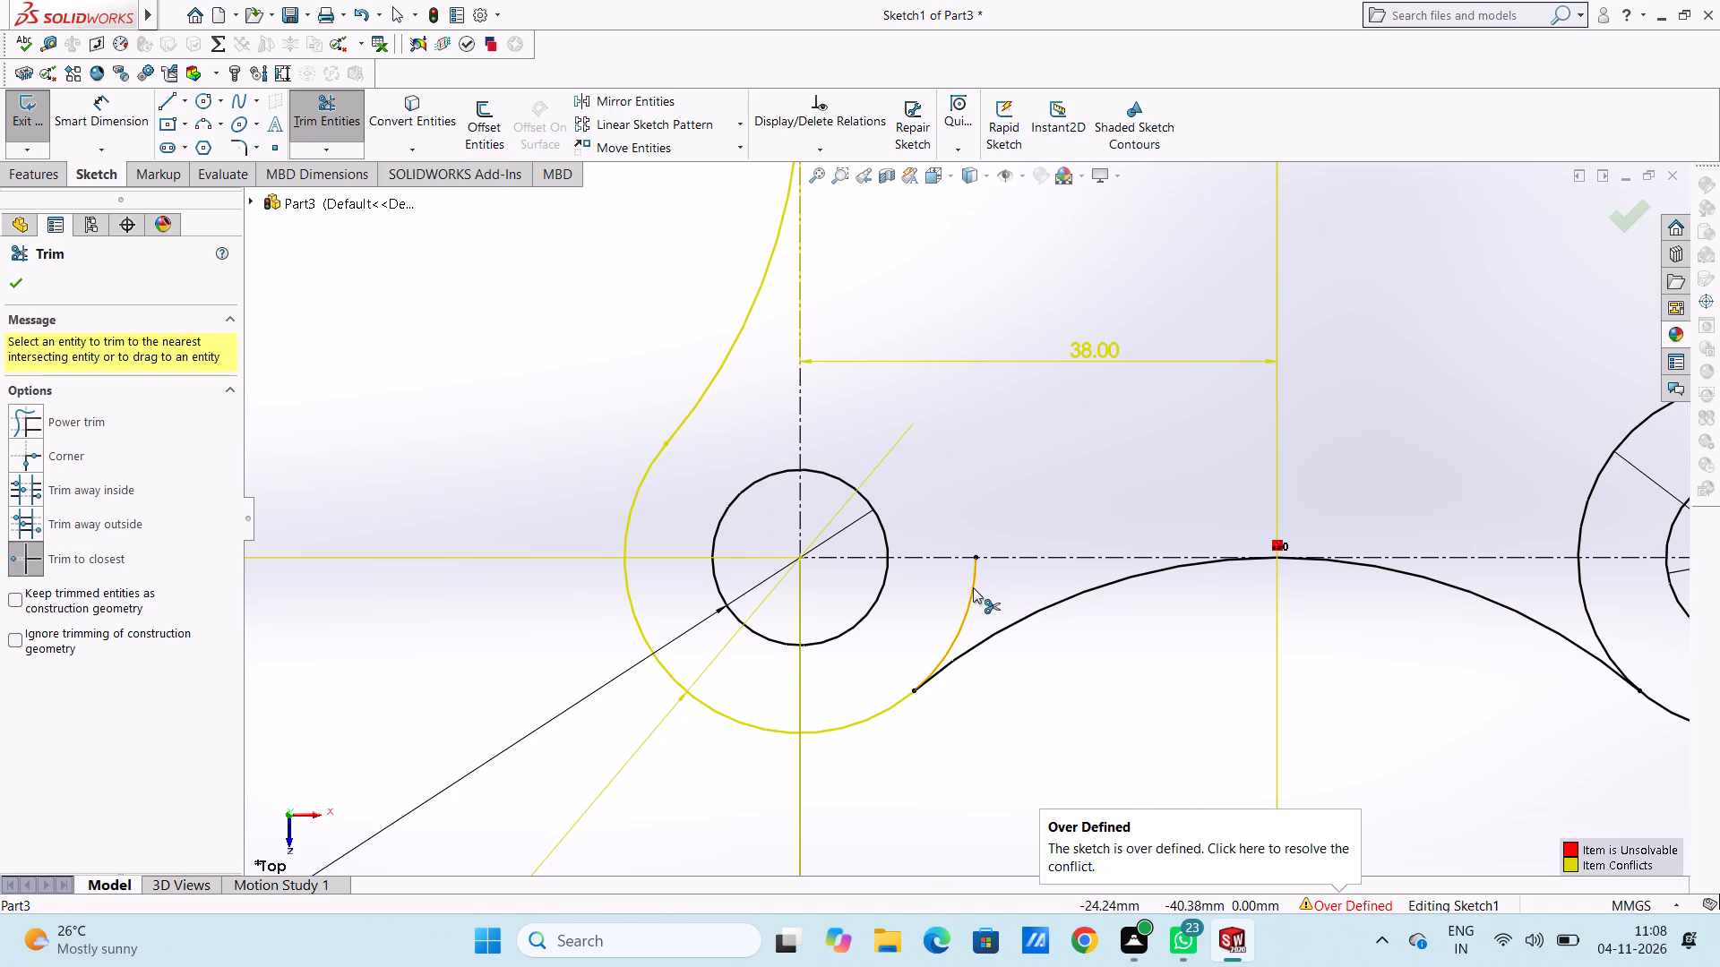
click(973, 587)
Trim the inward-facing portion of the lower-right outer circle between the lower and right arcs, and finish trimming.
scroll(1070, 483, up, 6)
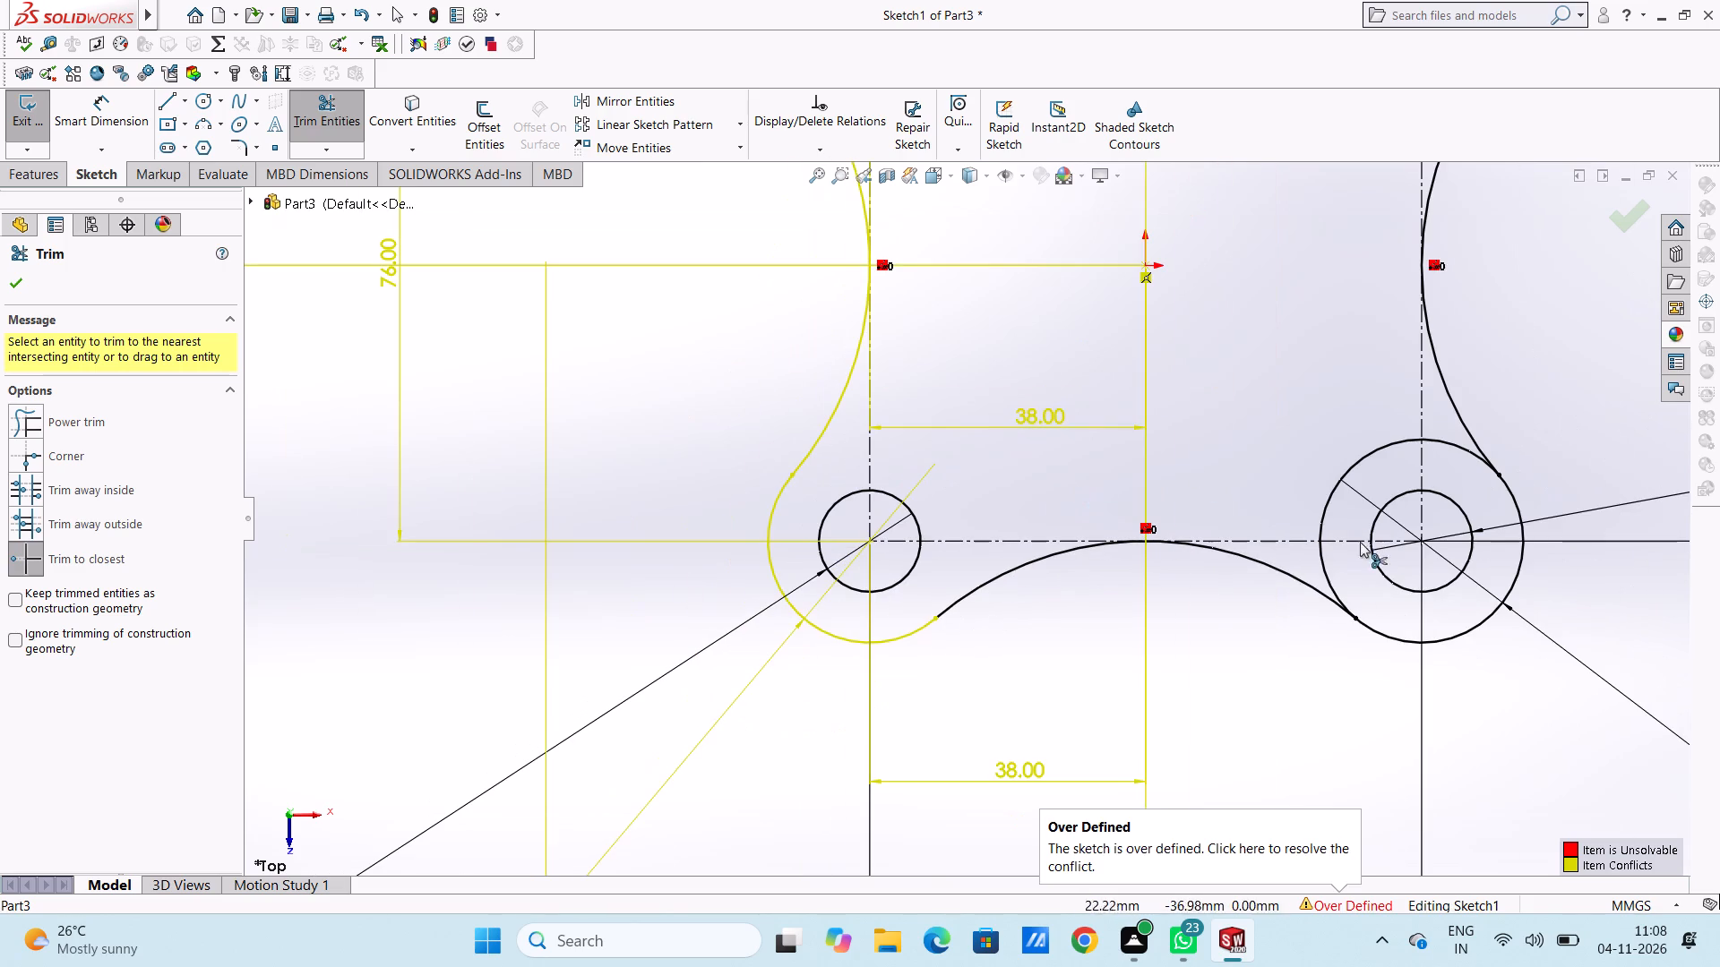
scroll(1518, 509, down, 4)
click(973, 645)
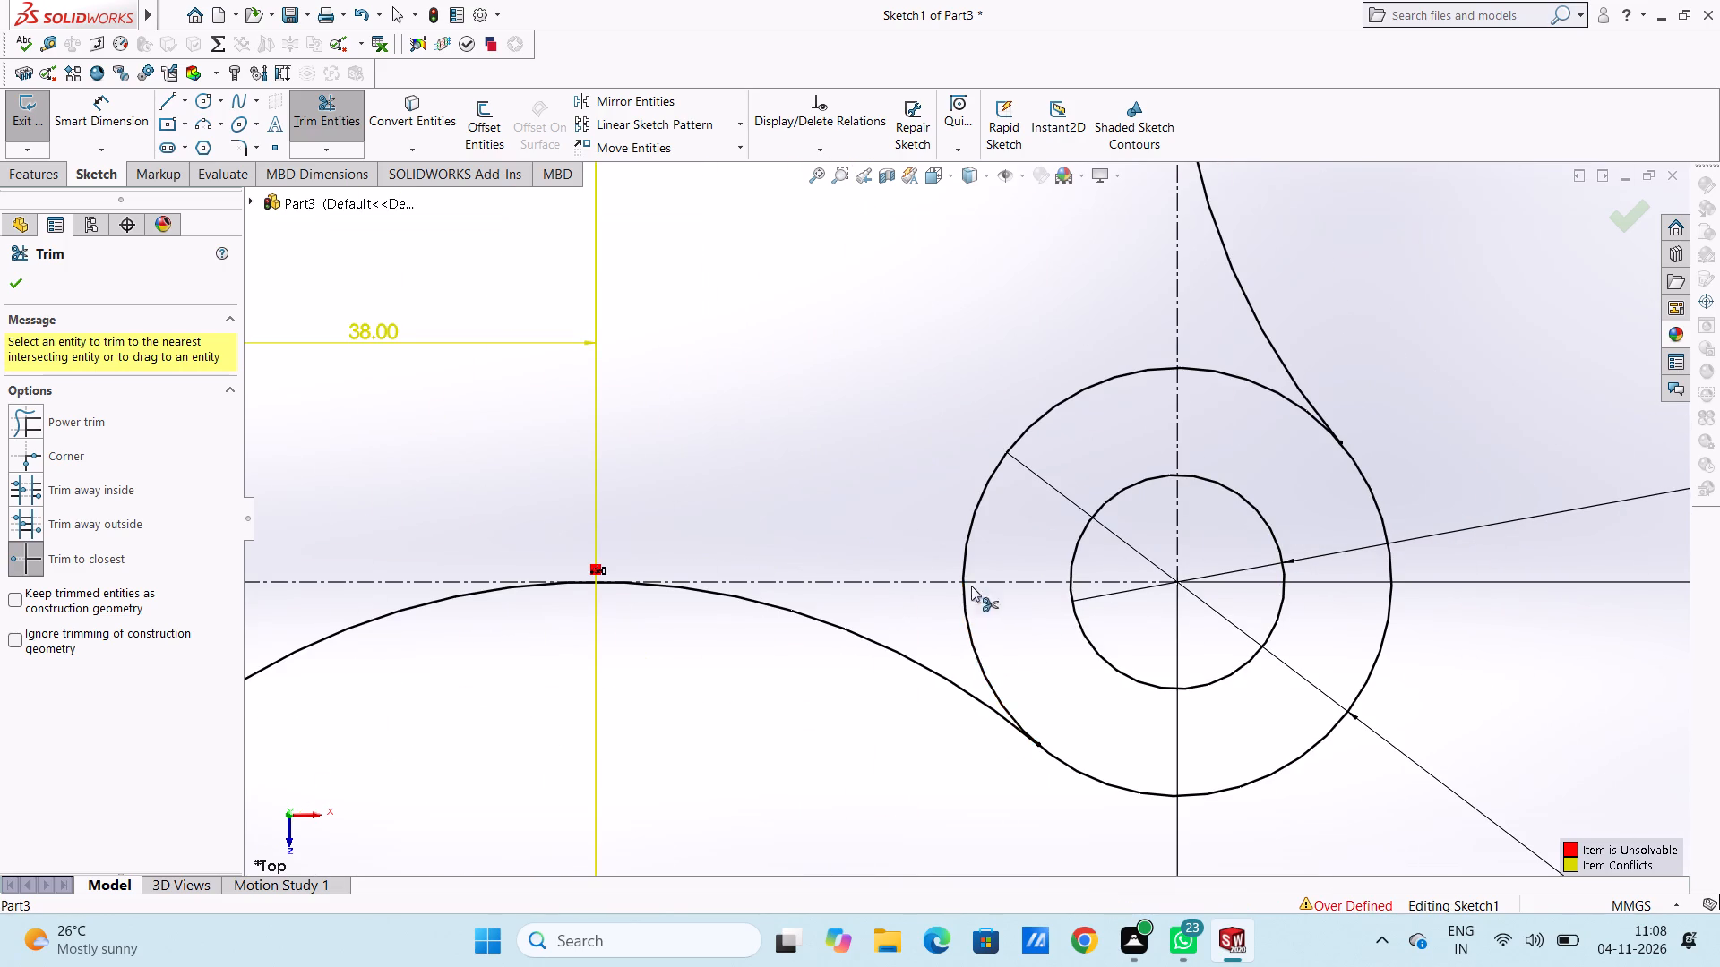
click(972, 544)
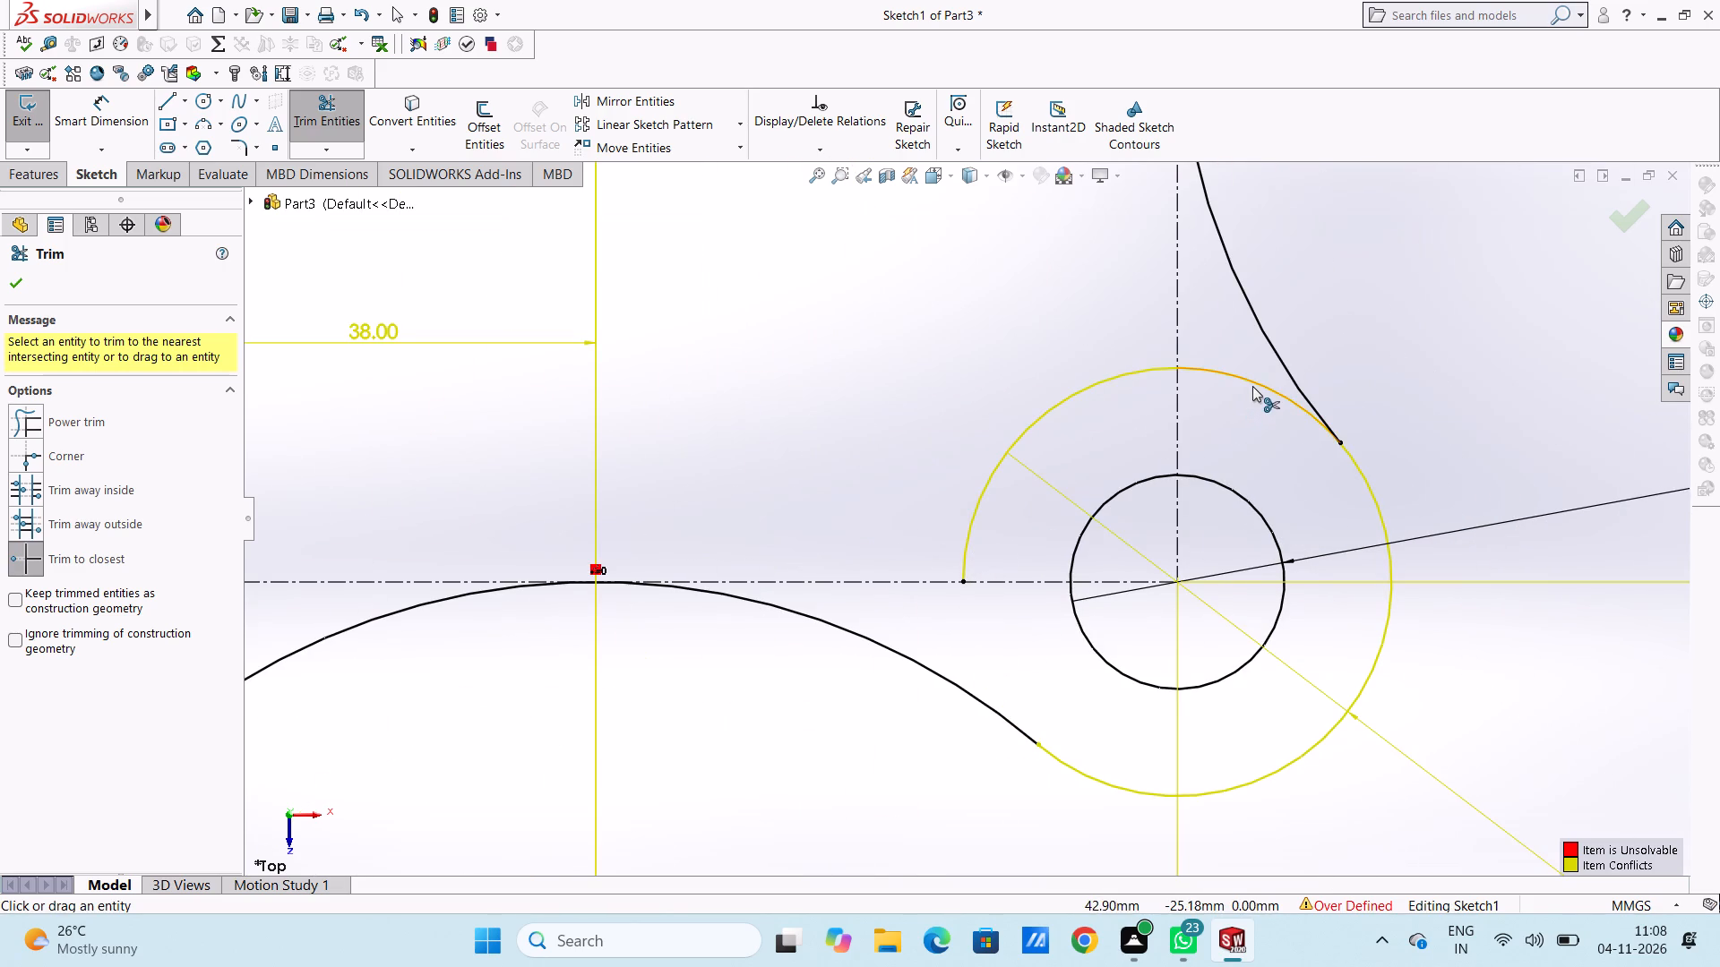
click(1252, 386)
click(1080, 393)
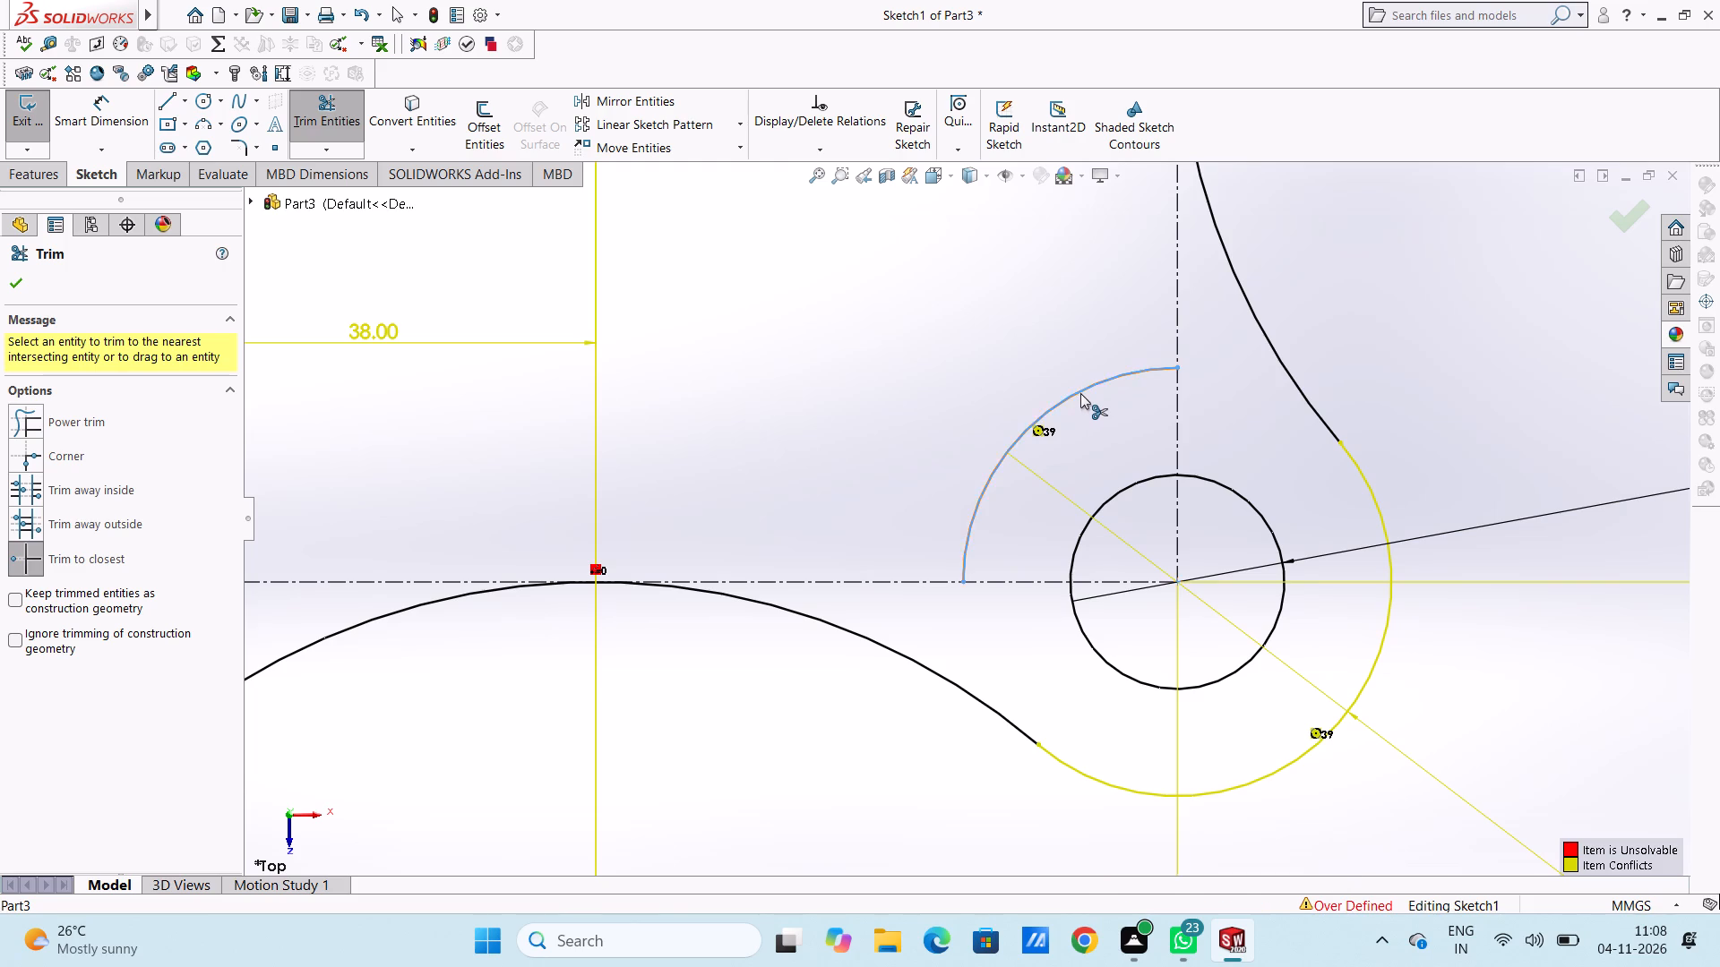
scroll(1080, 391, up, 15)
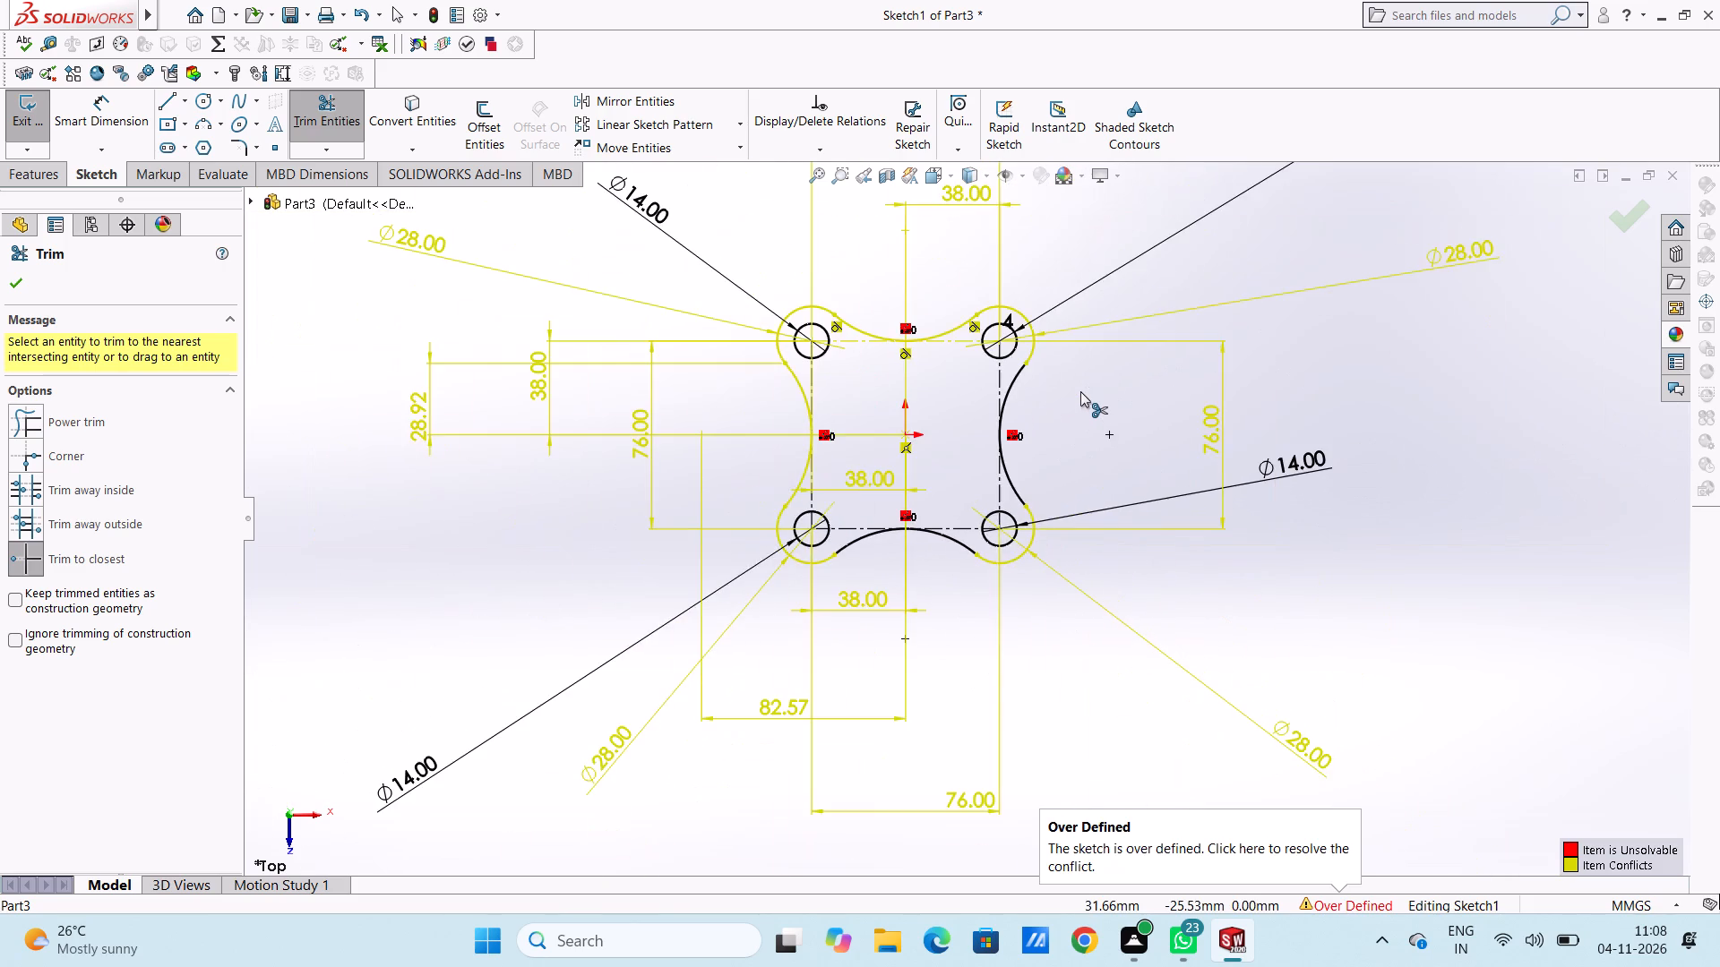
scroll(812, 393, down, 2)
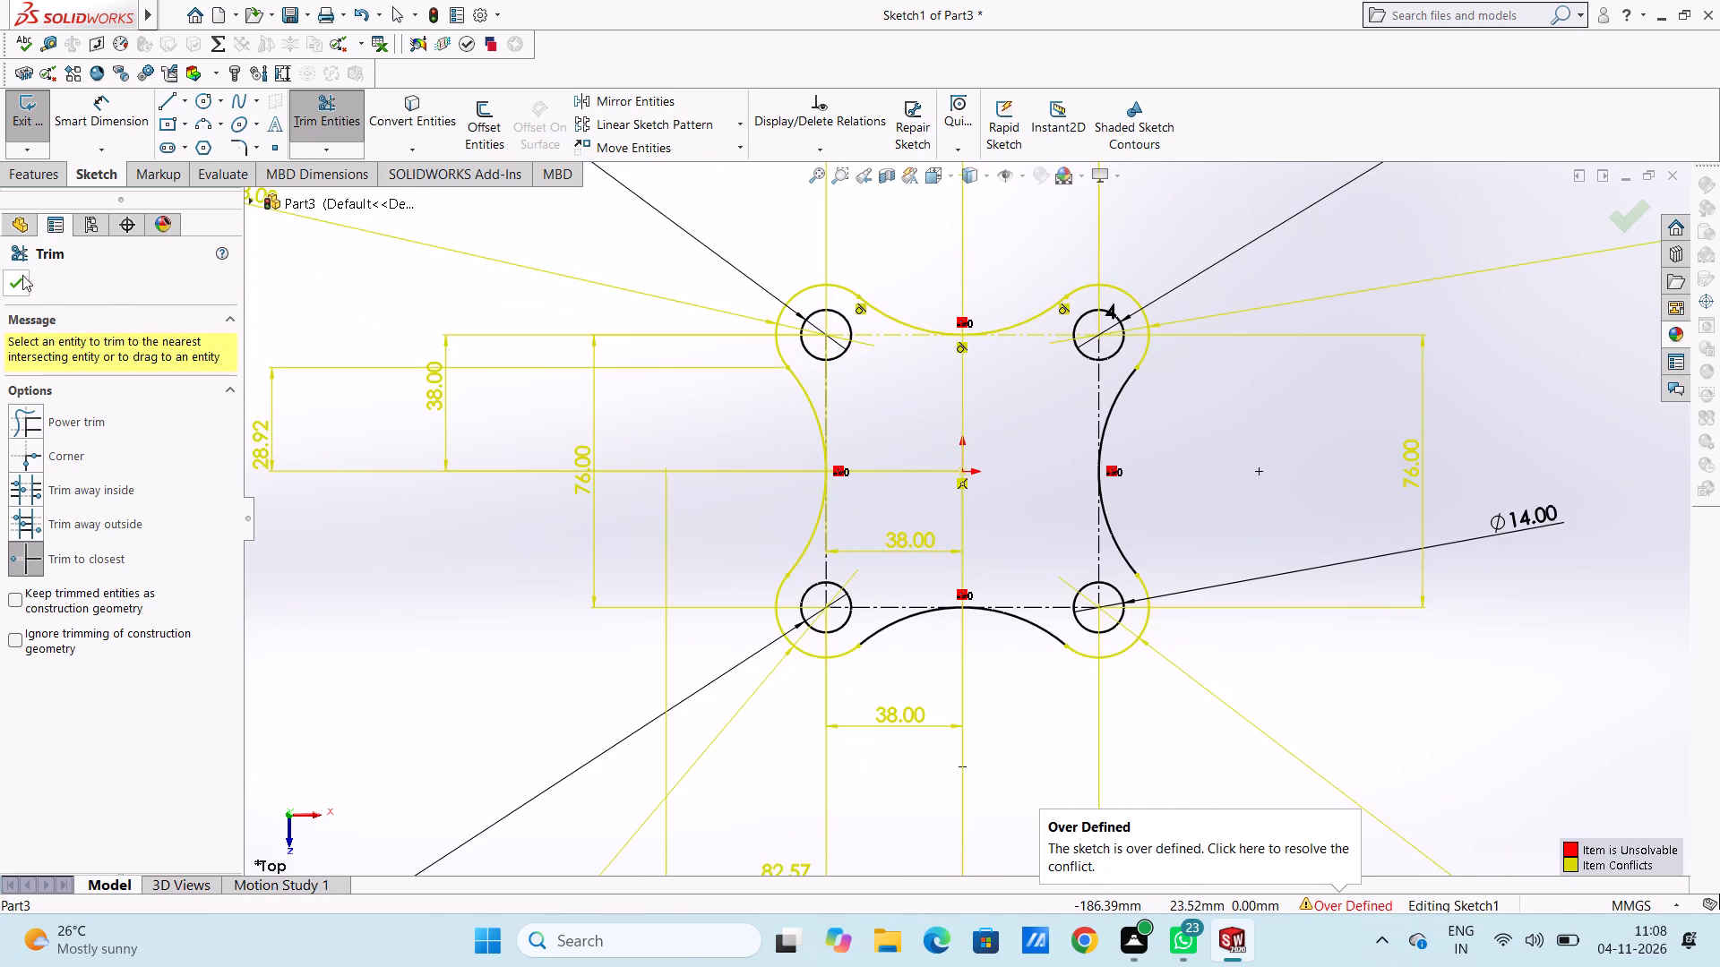
click(21, 284)
click(433, 288)
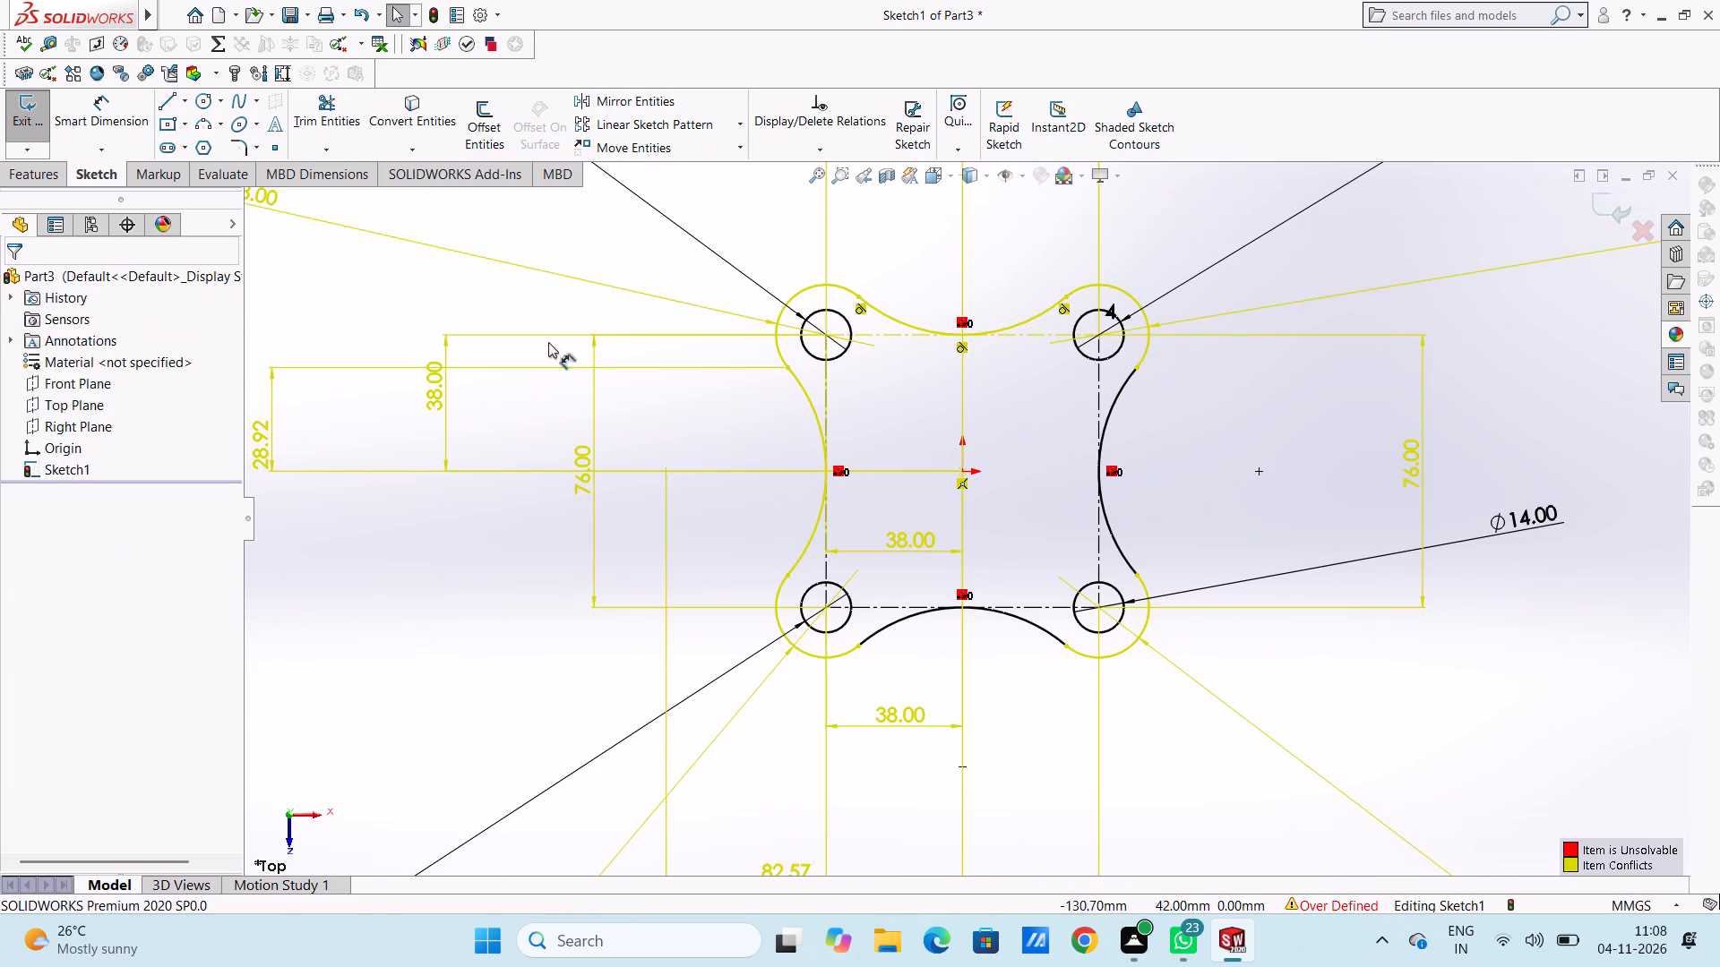
Delete three conflicting dimensions: the upper-left 28 mm diameter, the 28.92 mm vertical and the 38 mm vertical from the origin.
scroll(690, 375, up, 5)
scroll(996, 543, down, 1)
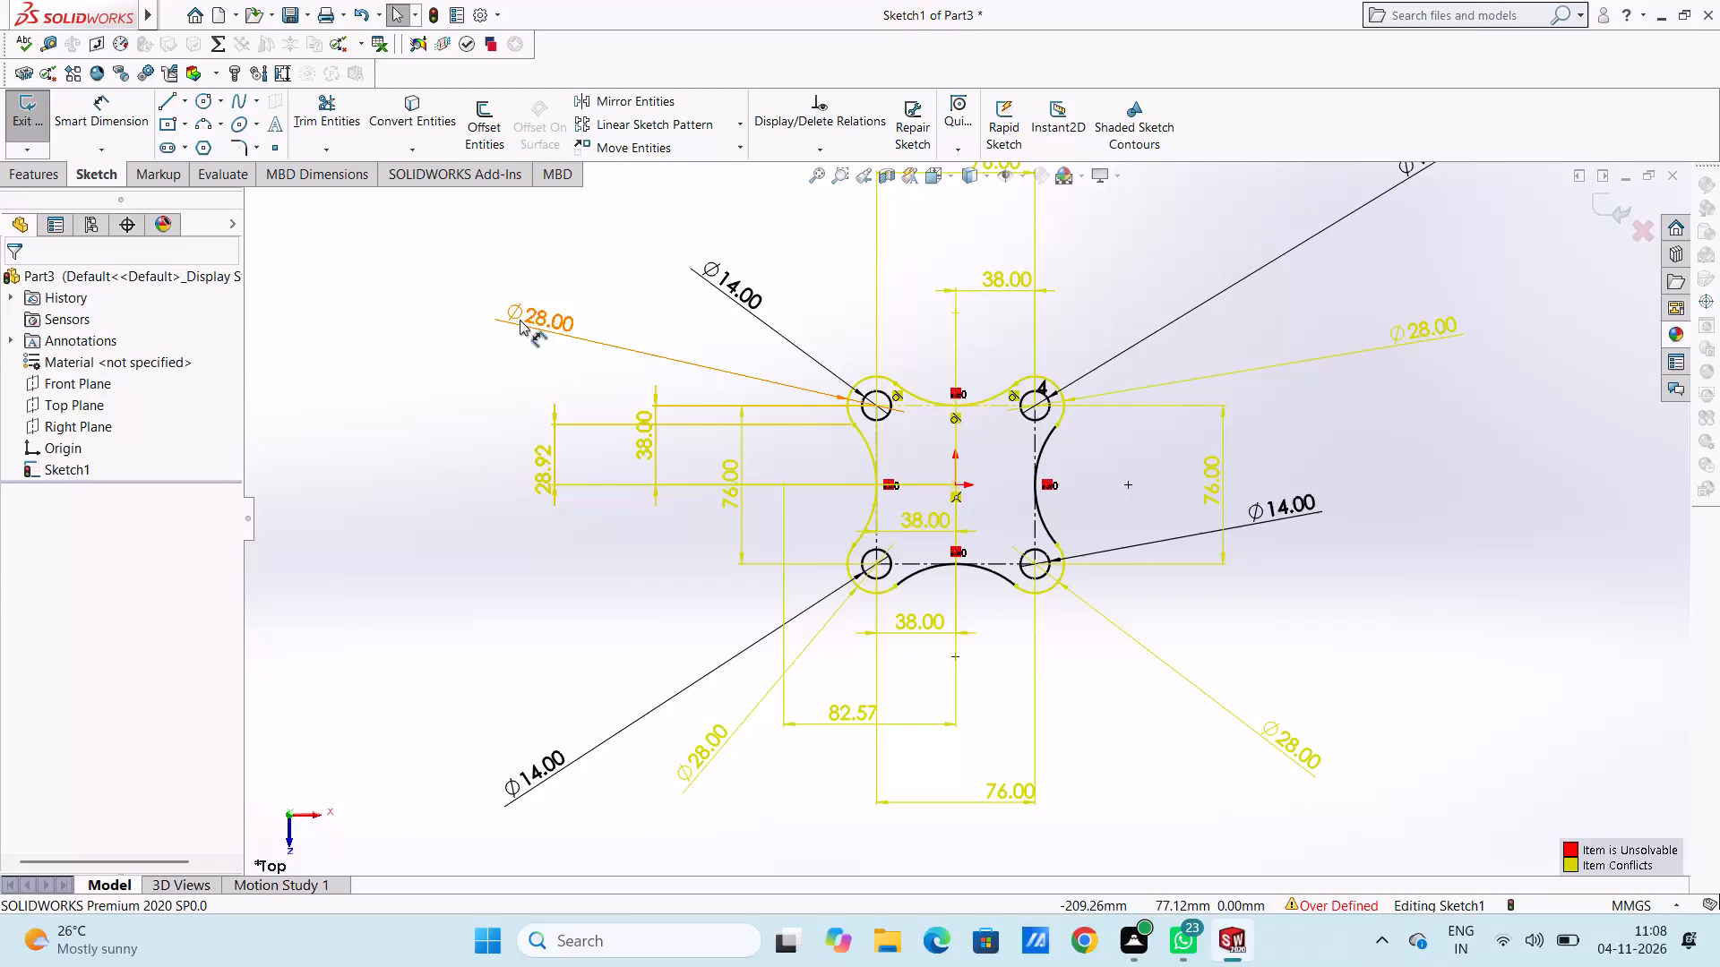
click(535, 317)
right_click(424, 372)
click(511, 614)
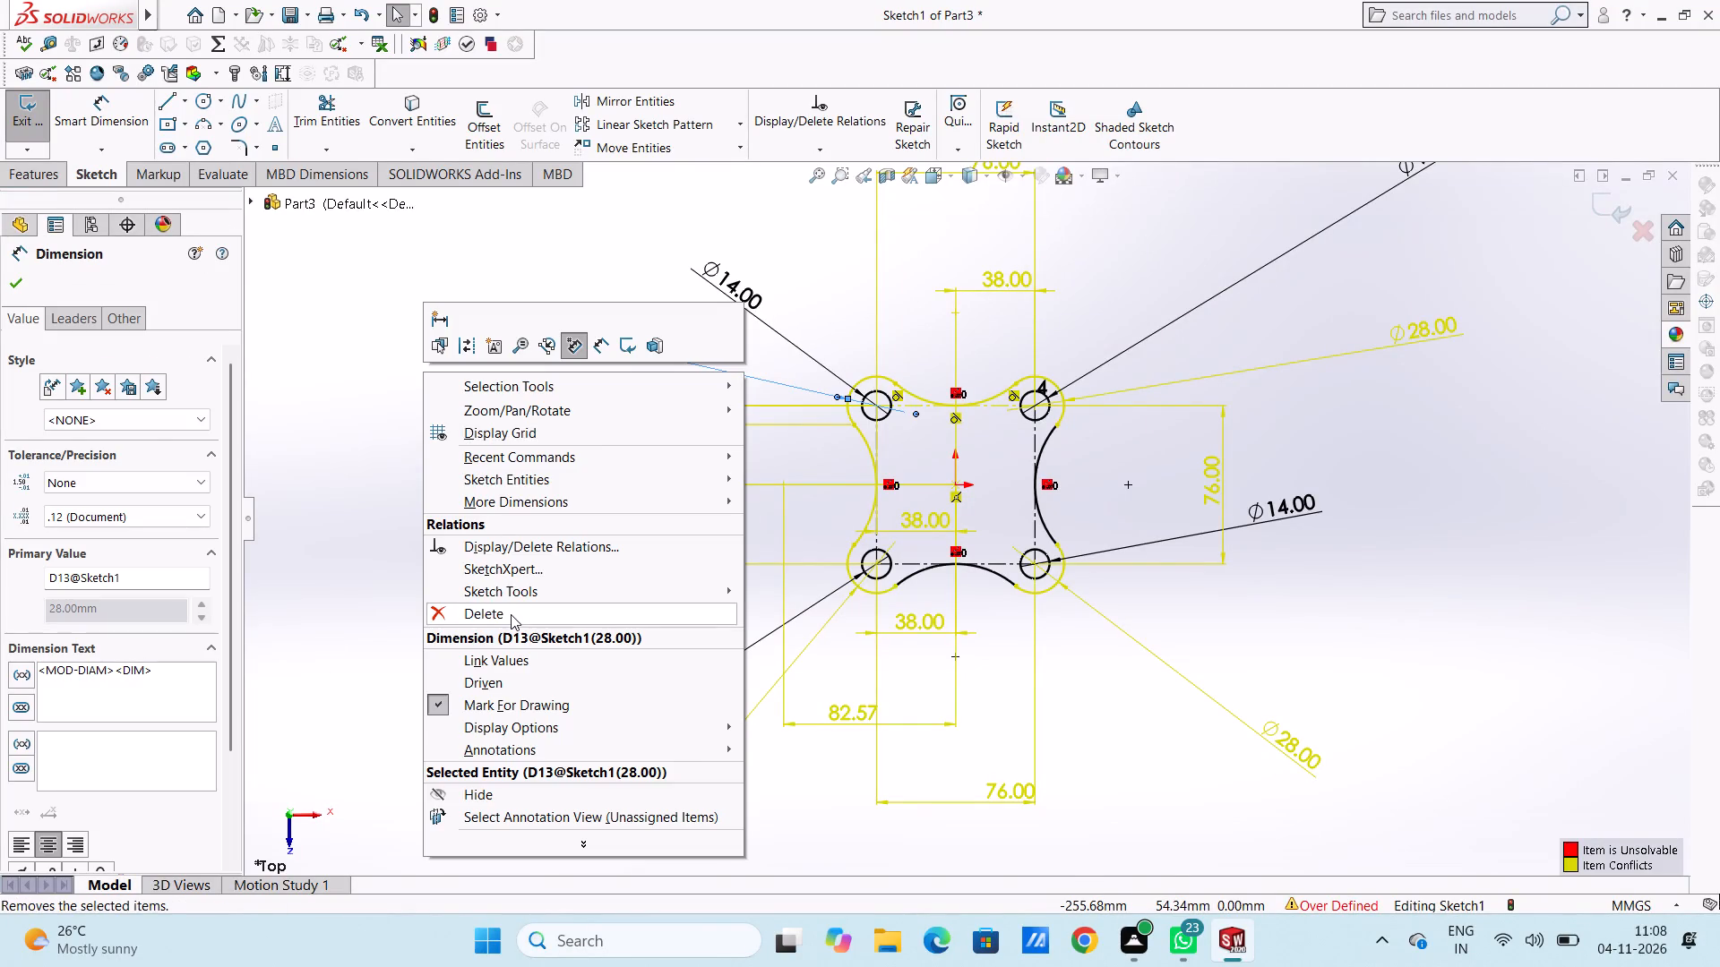
click(550, 471)
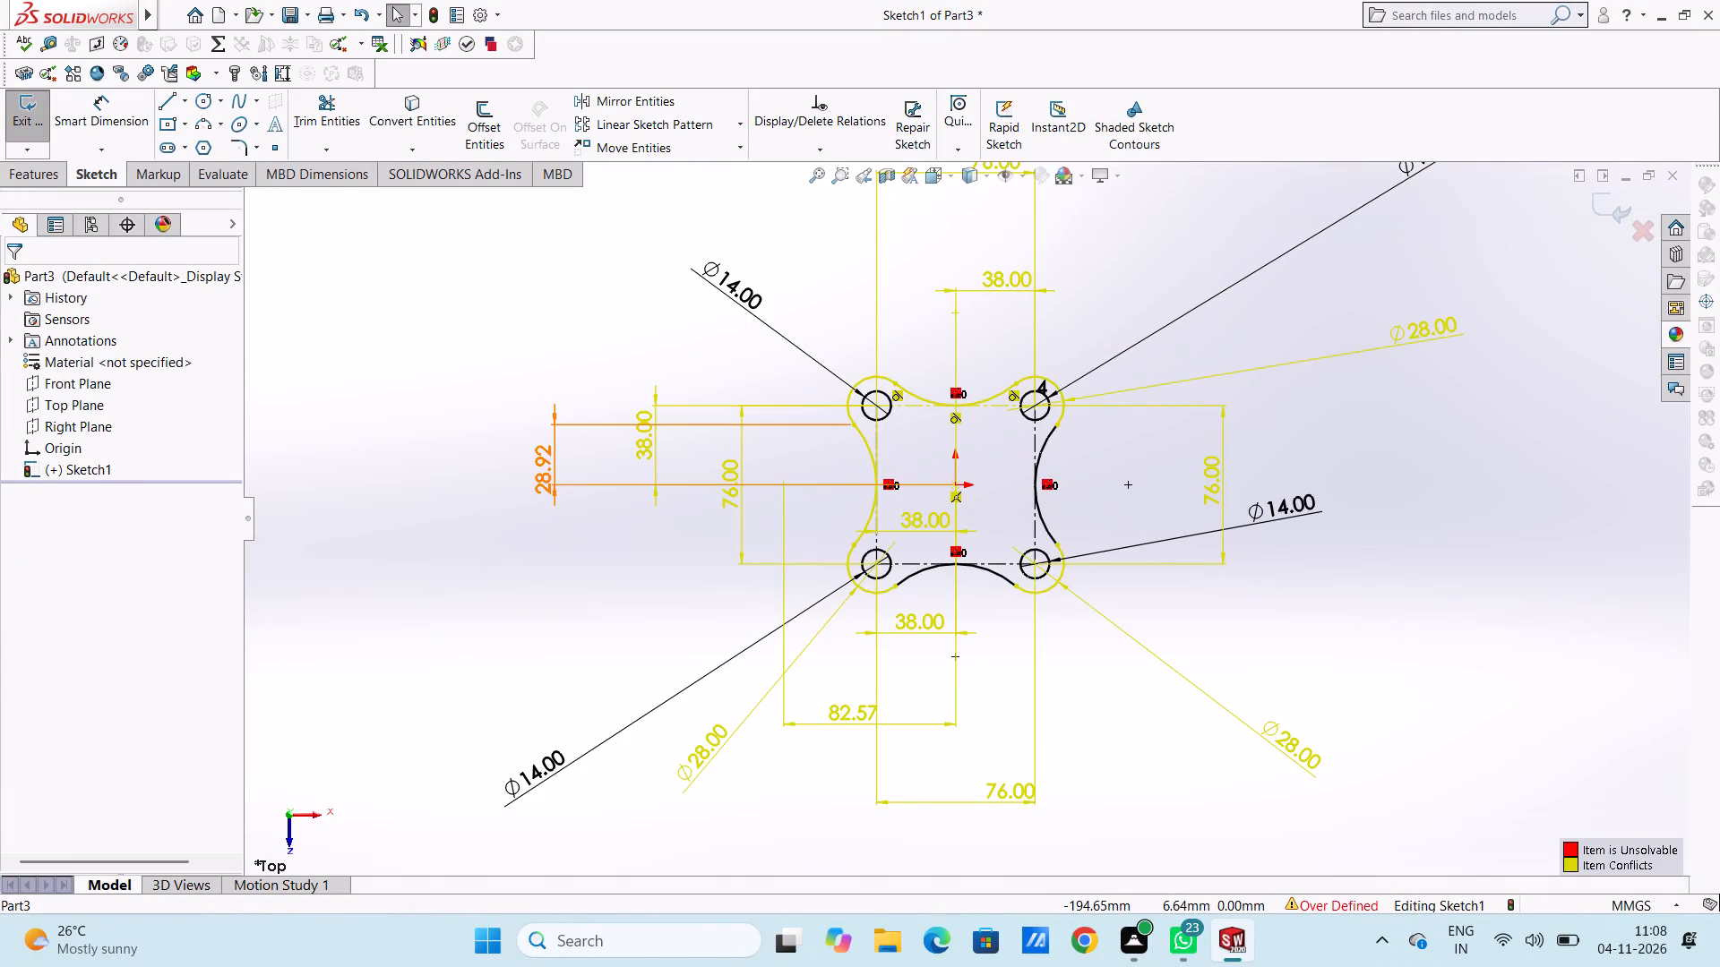
right_click(443, 374)
click(522, 617)
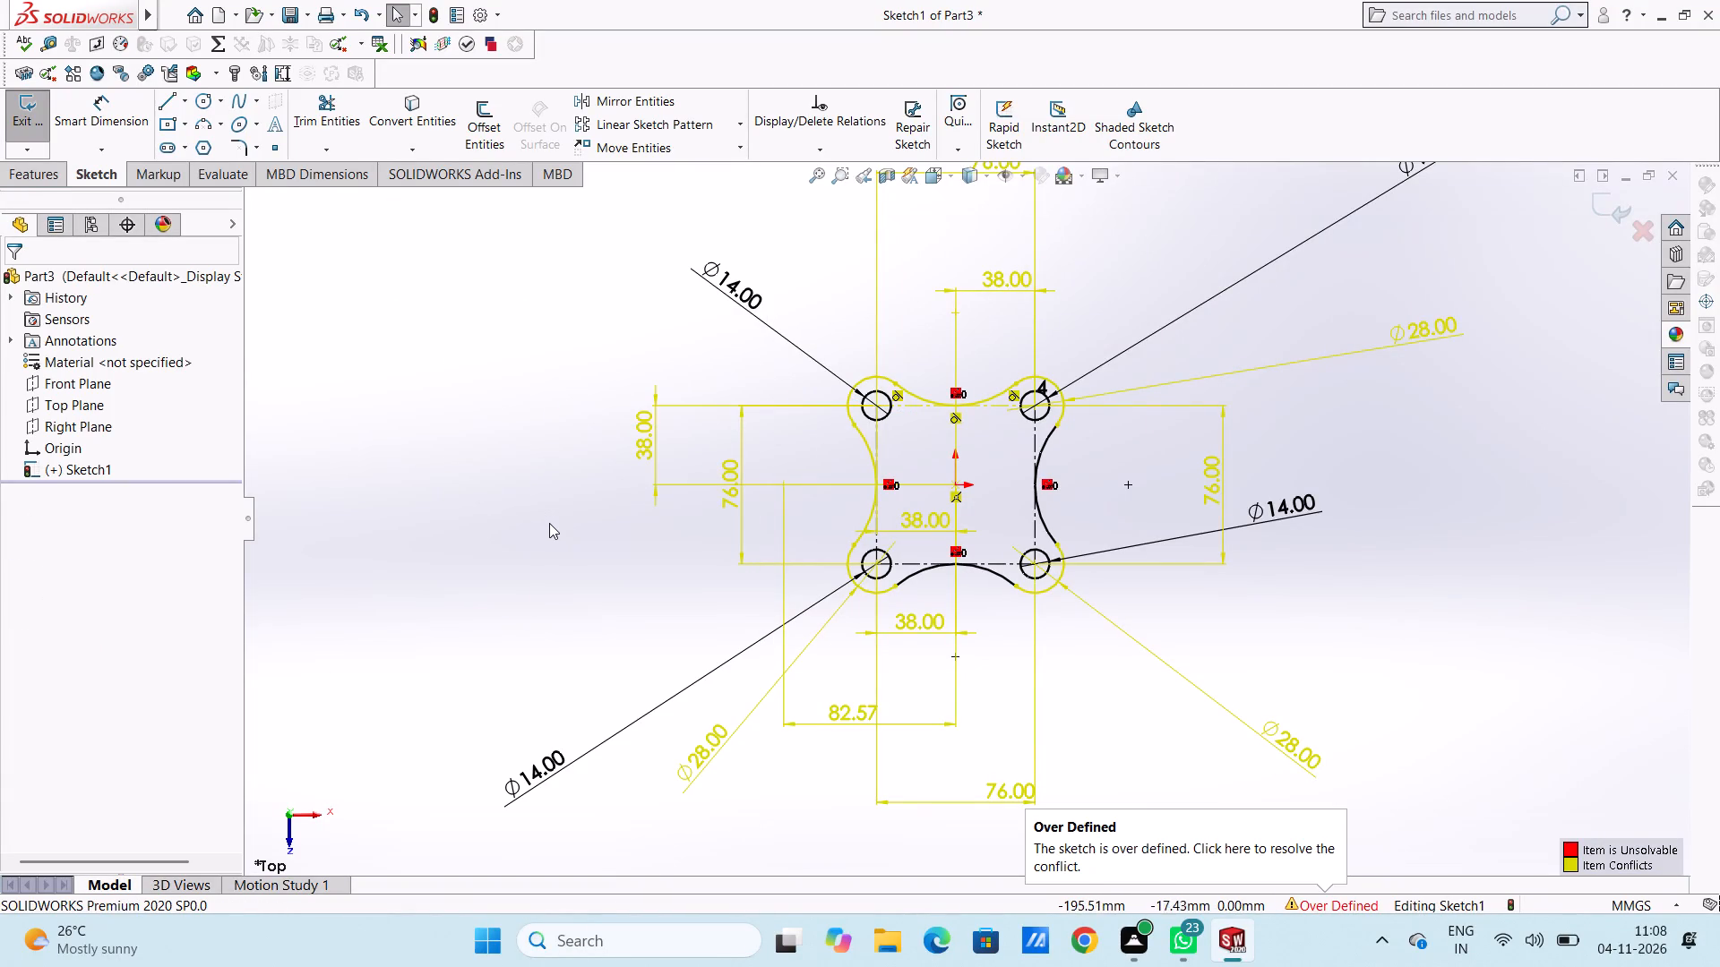
click(649, 438)
right_click(504, 451)
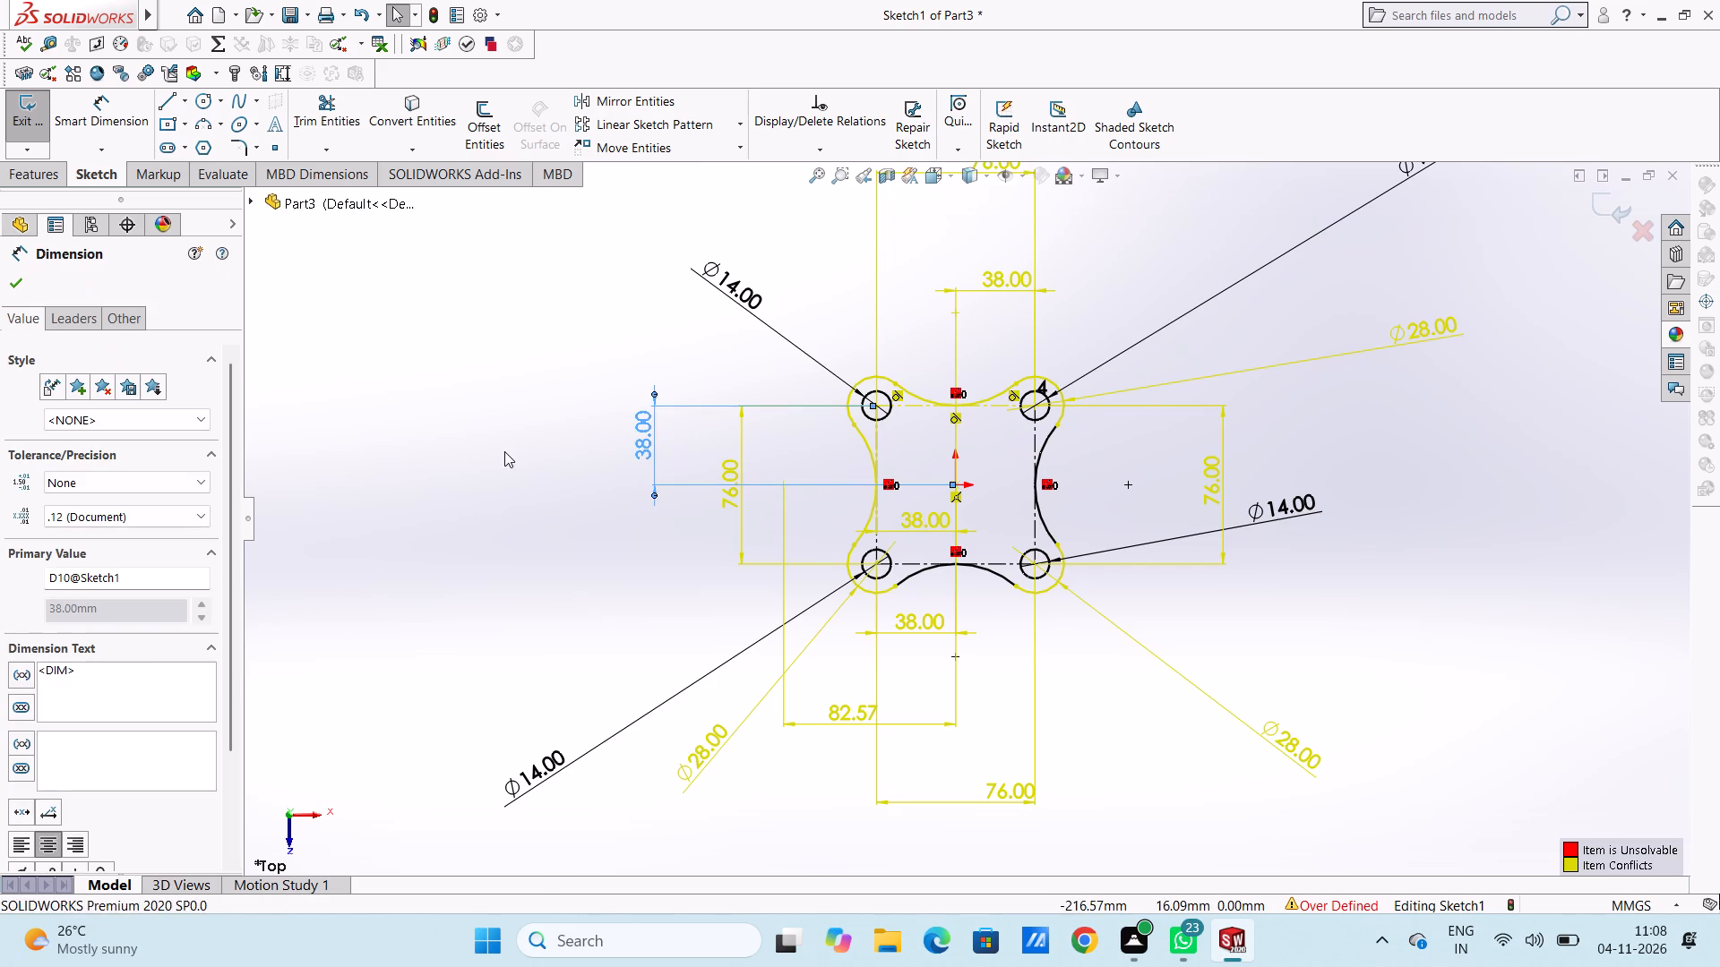
click(564, 696)
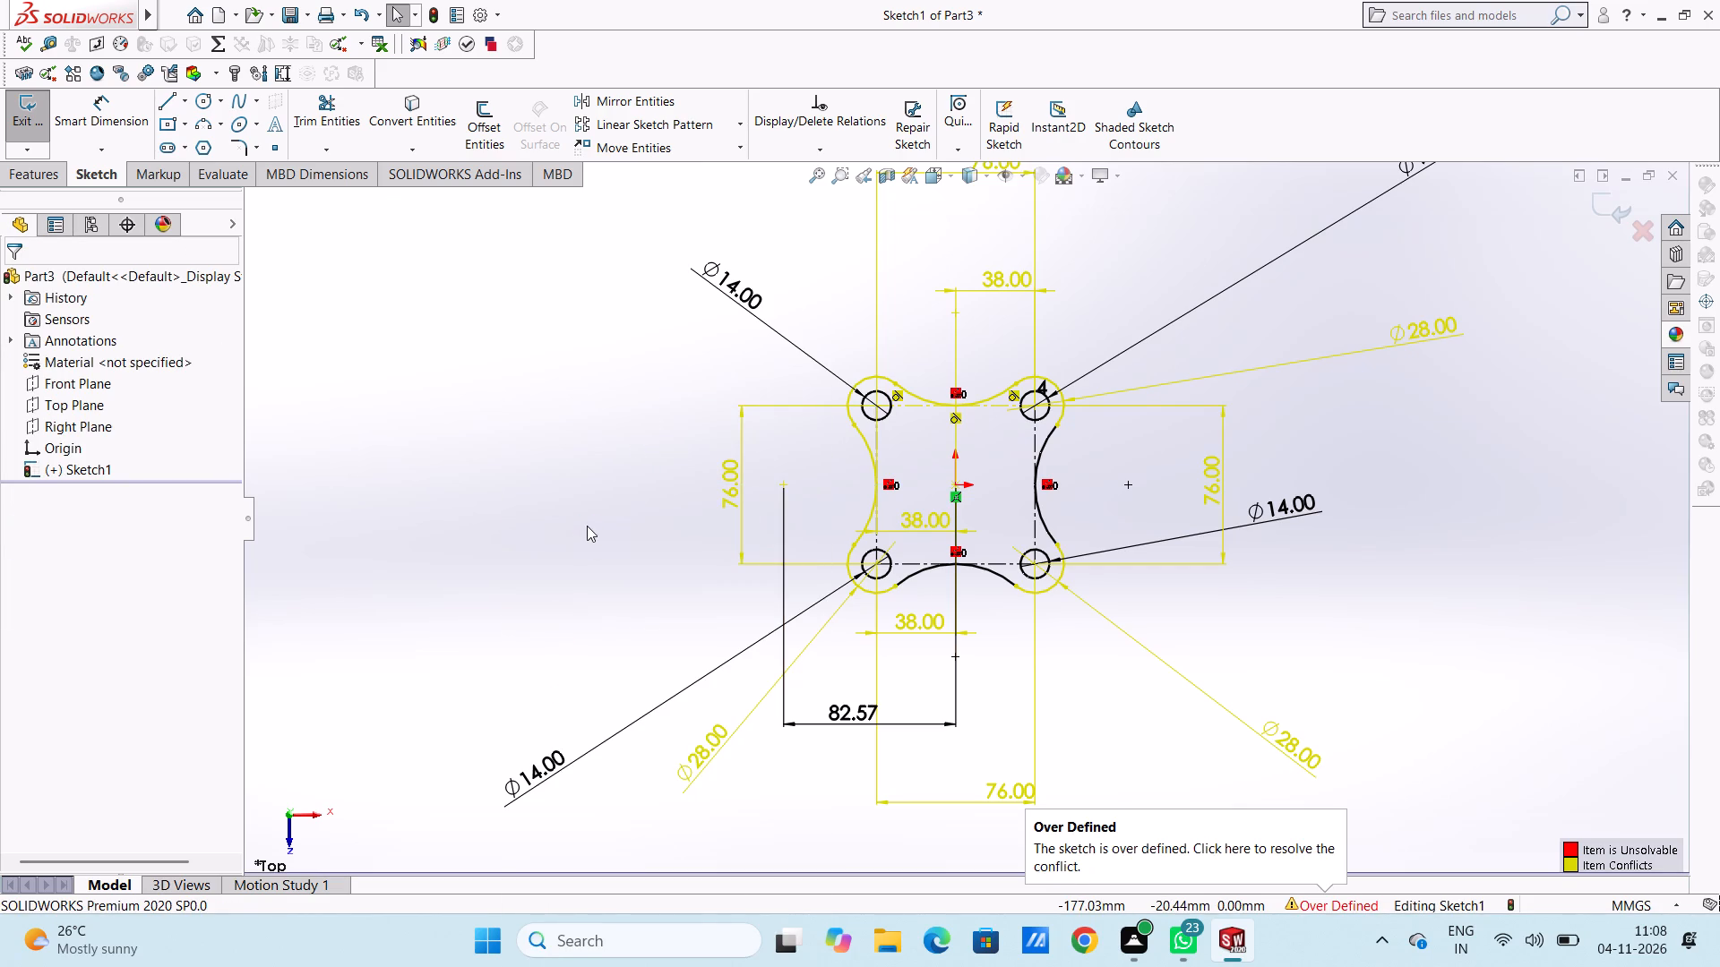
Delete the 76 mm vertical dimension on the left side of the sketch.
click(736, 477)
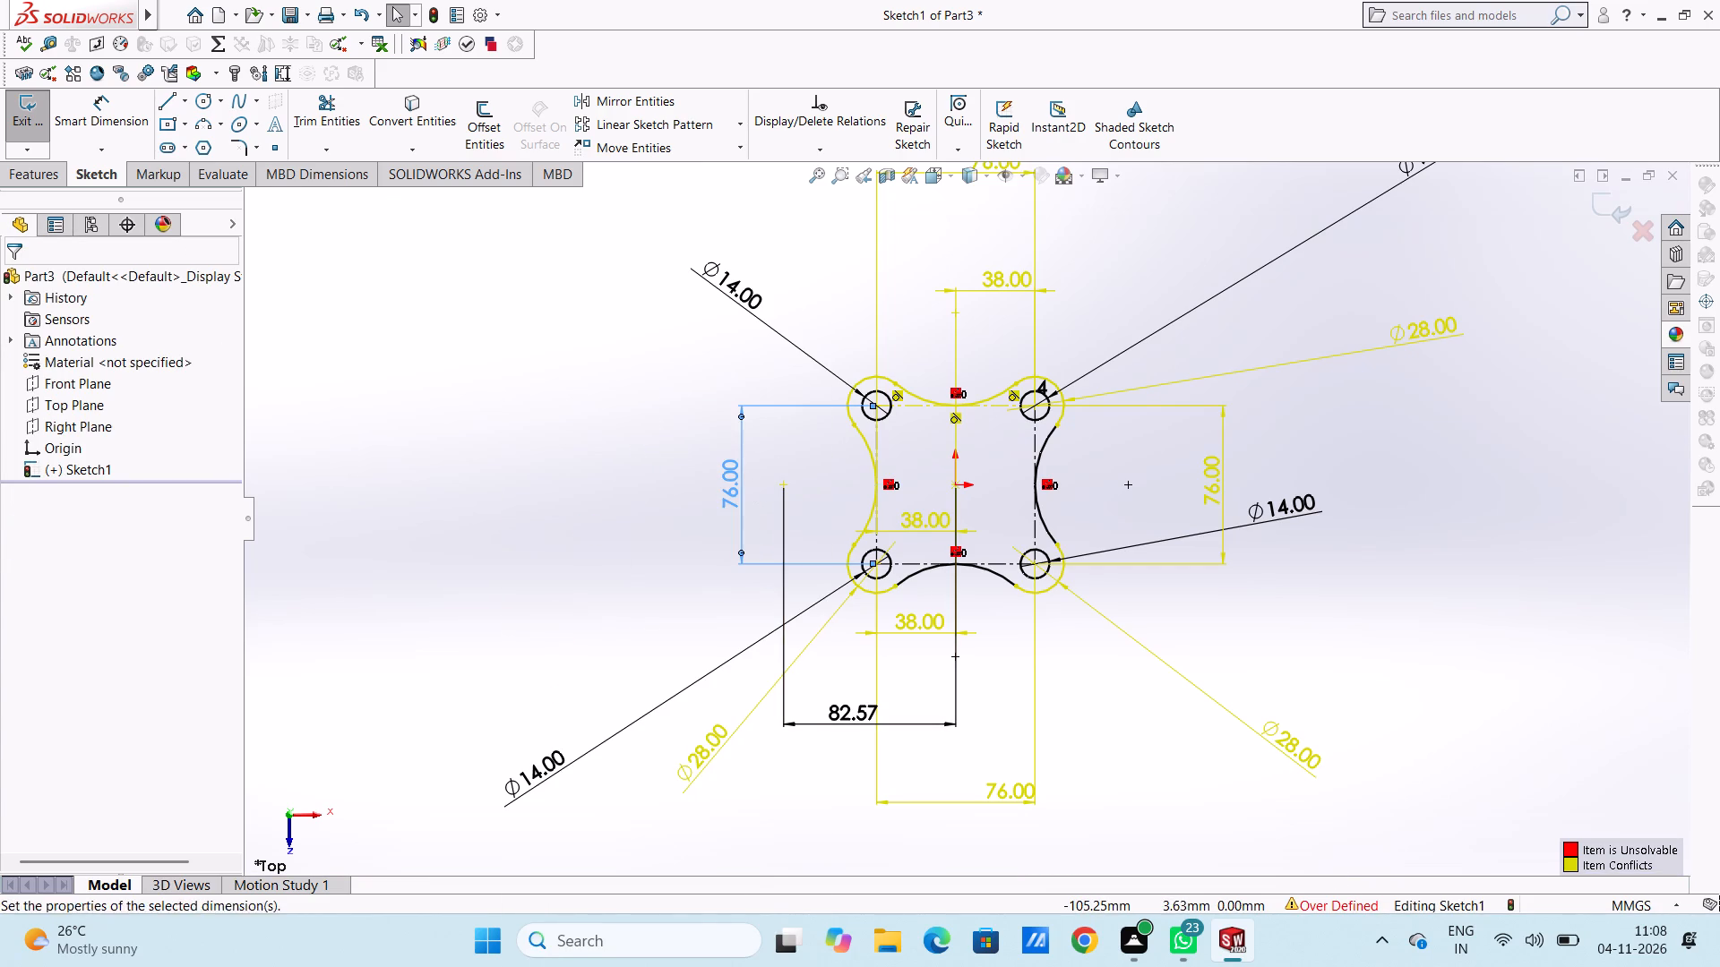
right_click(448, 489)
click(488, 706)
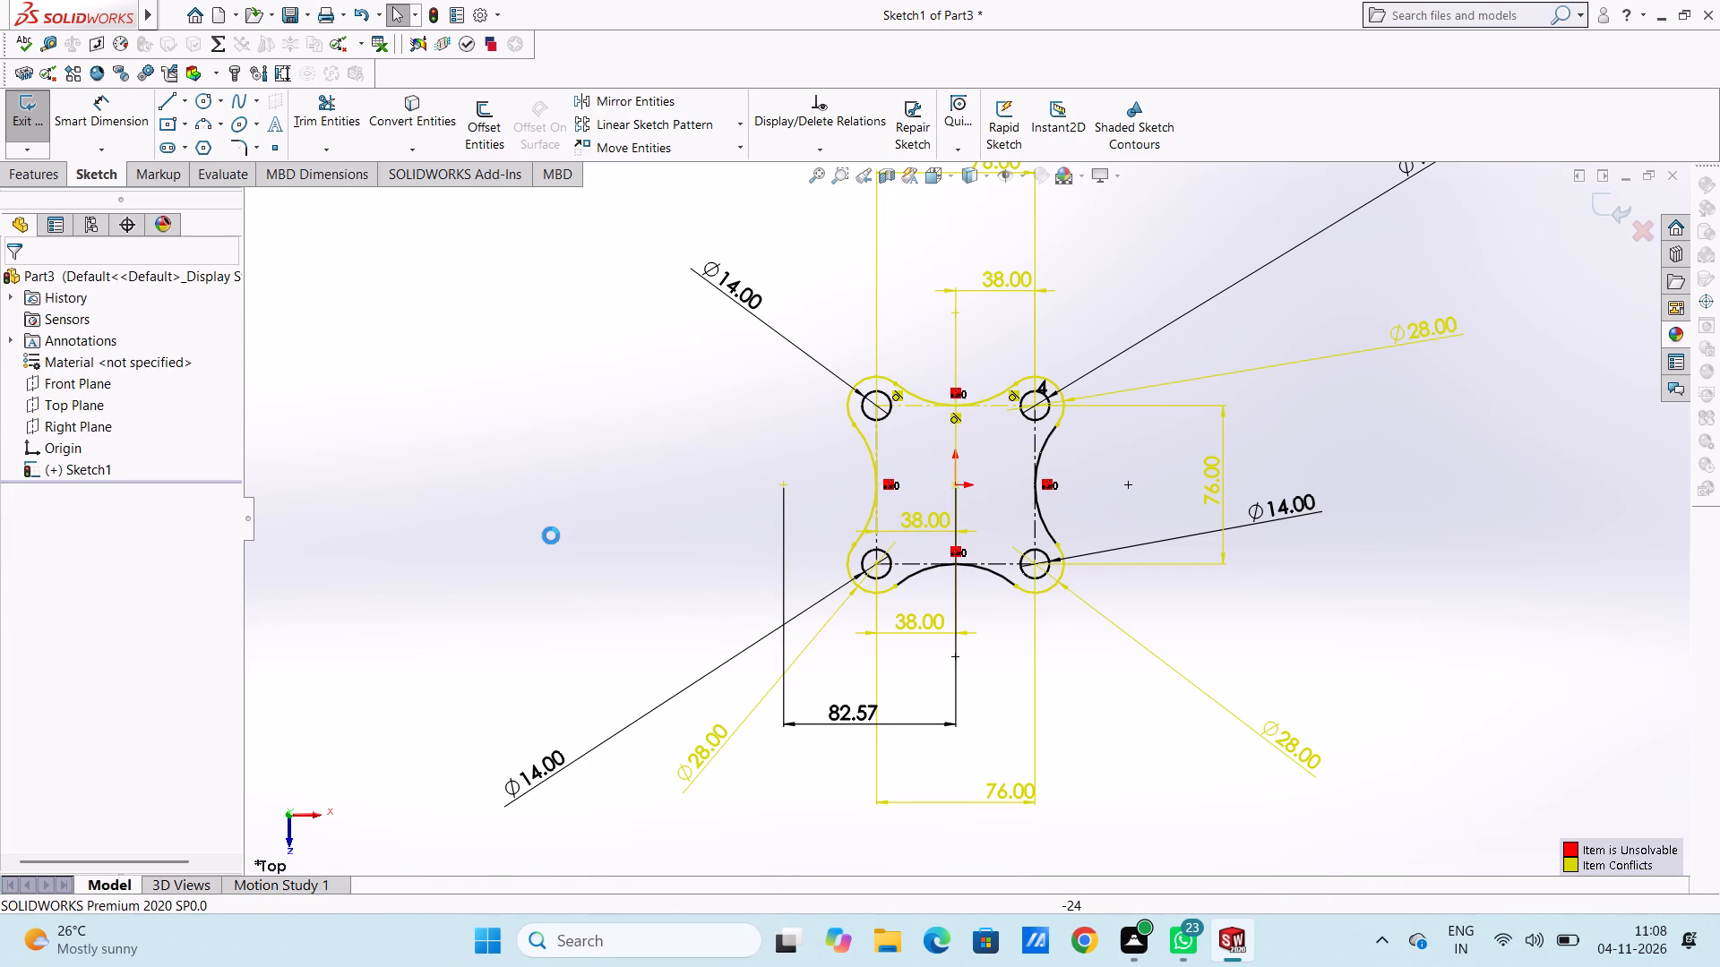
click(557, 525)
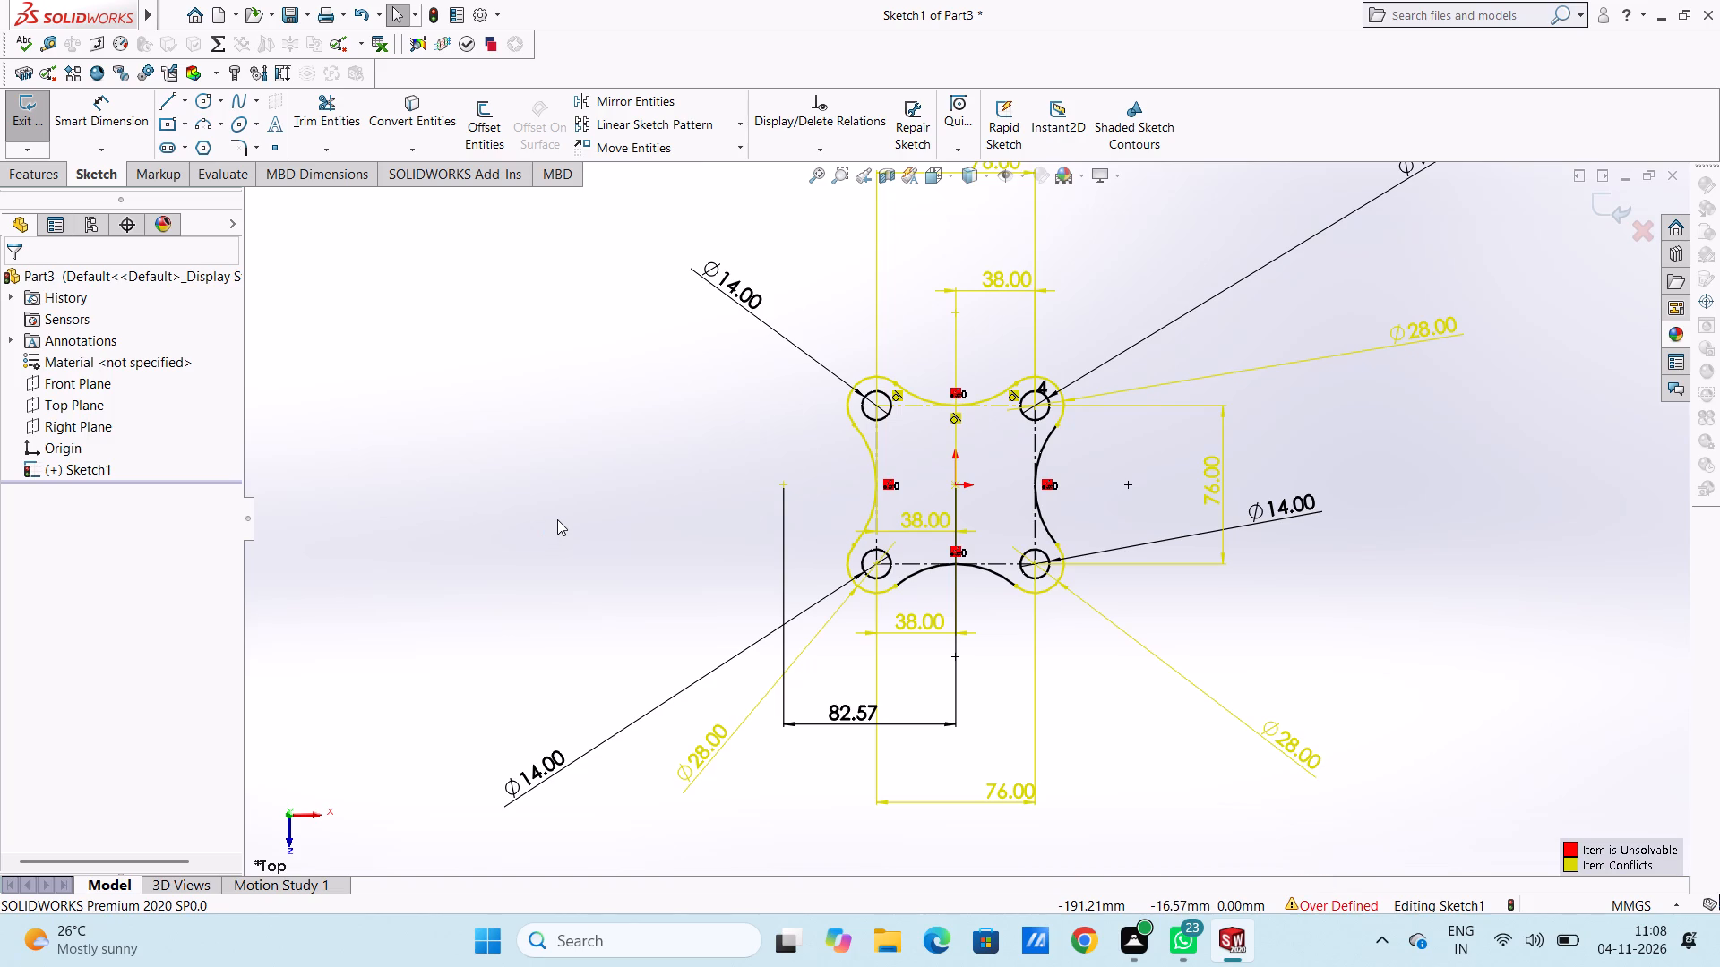
Undo the dimension deletions and all outer-circle trims, back to the sketch with four full outer circles.
key(ctrl+z)
key(ctrl+z)
key(ctrl+z)
key(ctrl+z)
key(ctrl+z)
key(ctrl+z)
key(ctrl+z)
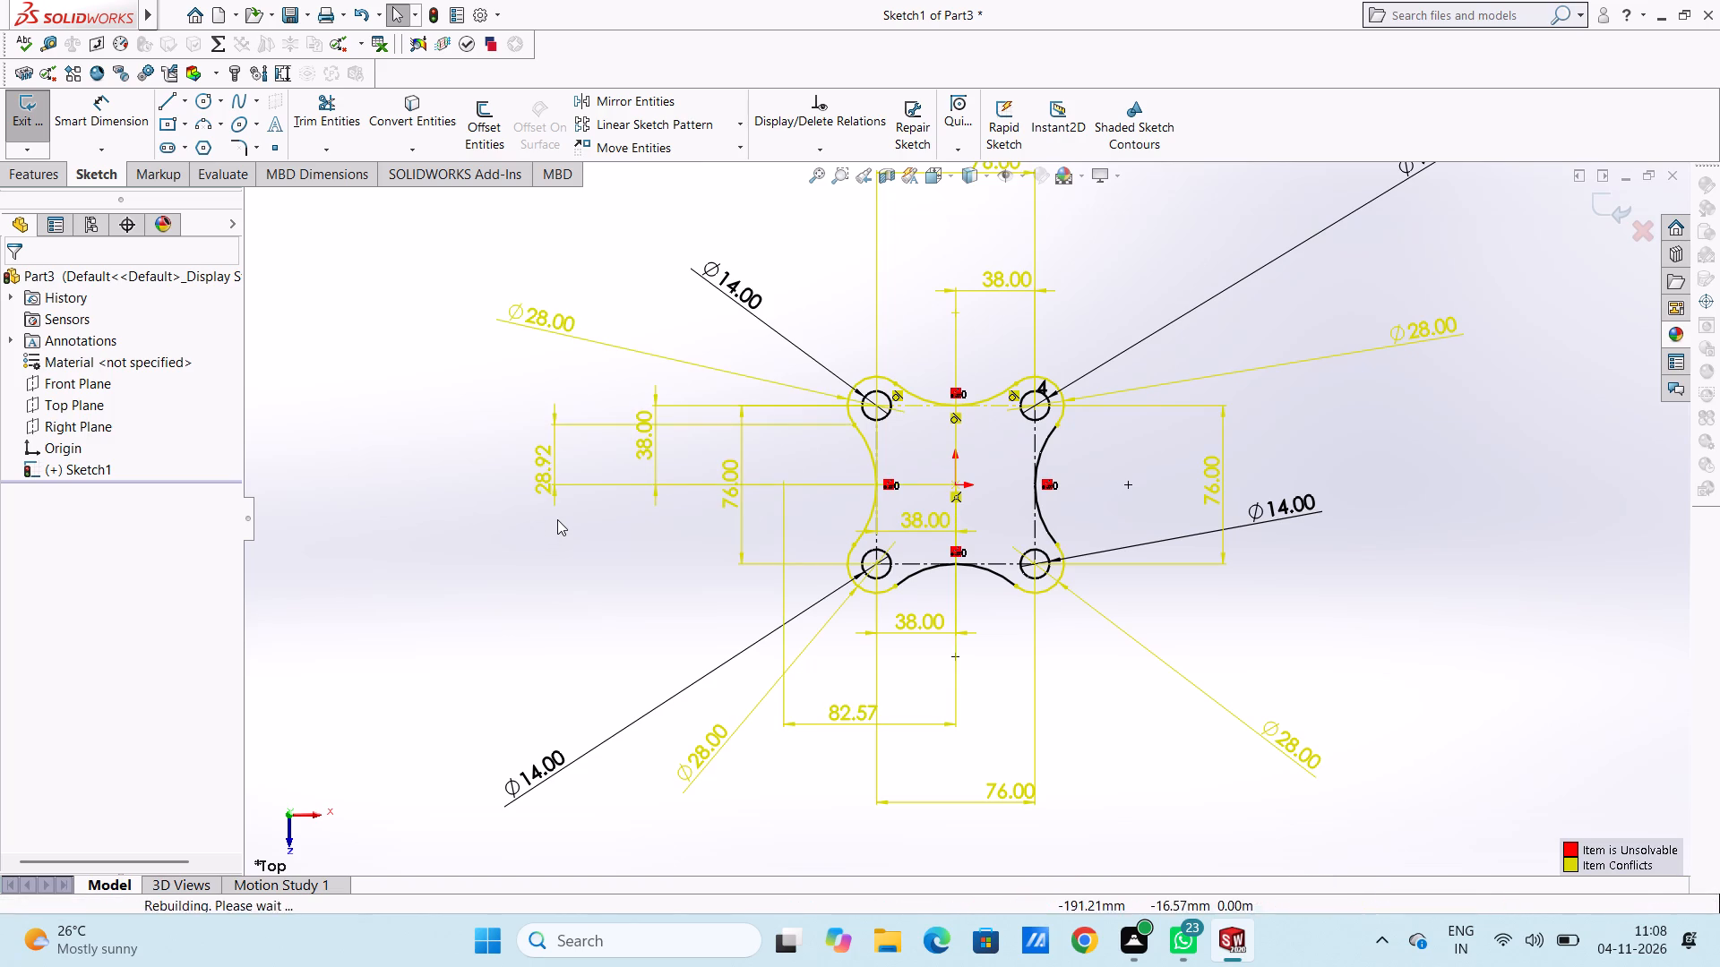
key(ctrl+z)
key(ctrl+z)
key(ctrl+z)
key(ctrl+z)
key(ctrl+z)
key(ctrl+z)
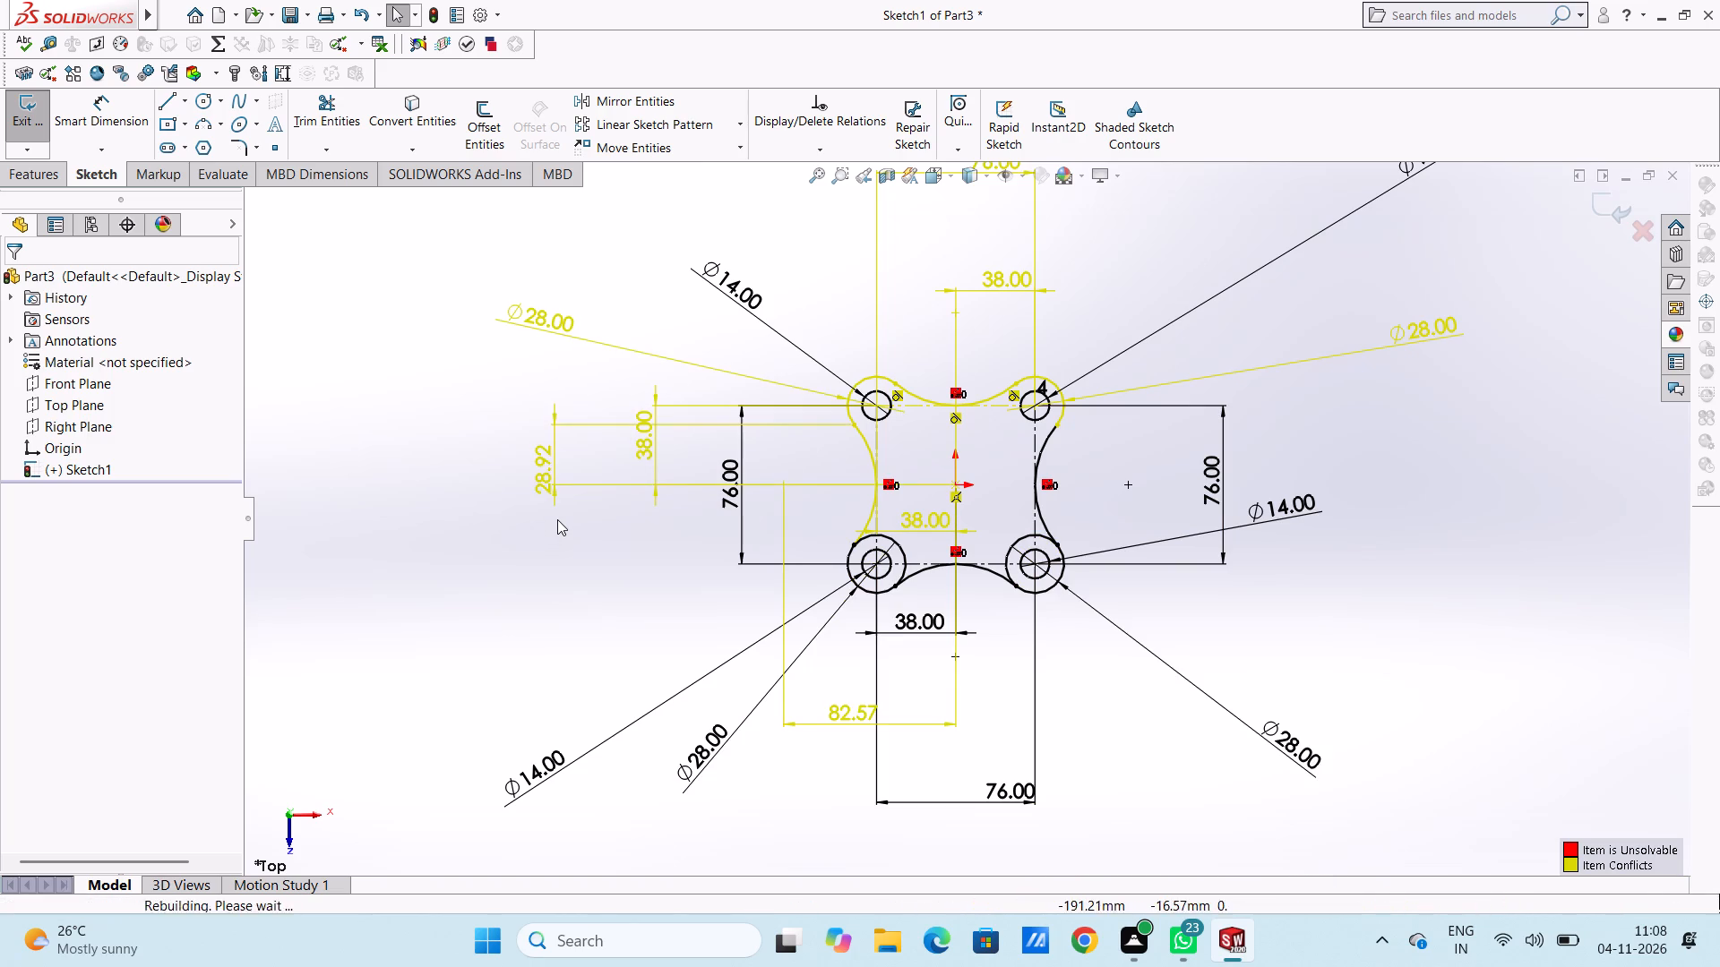
key(ctrl+z)
key(ctrl+z)
key(ctrl+z)
key(ctrl+z)
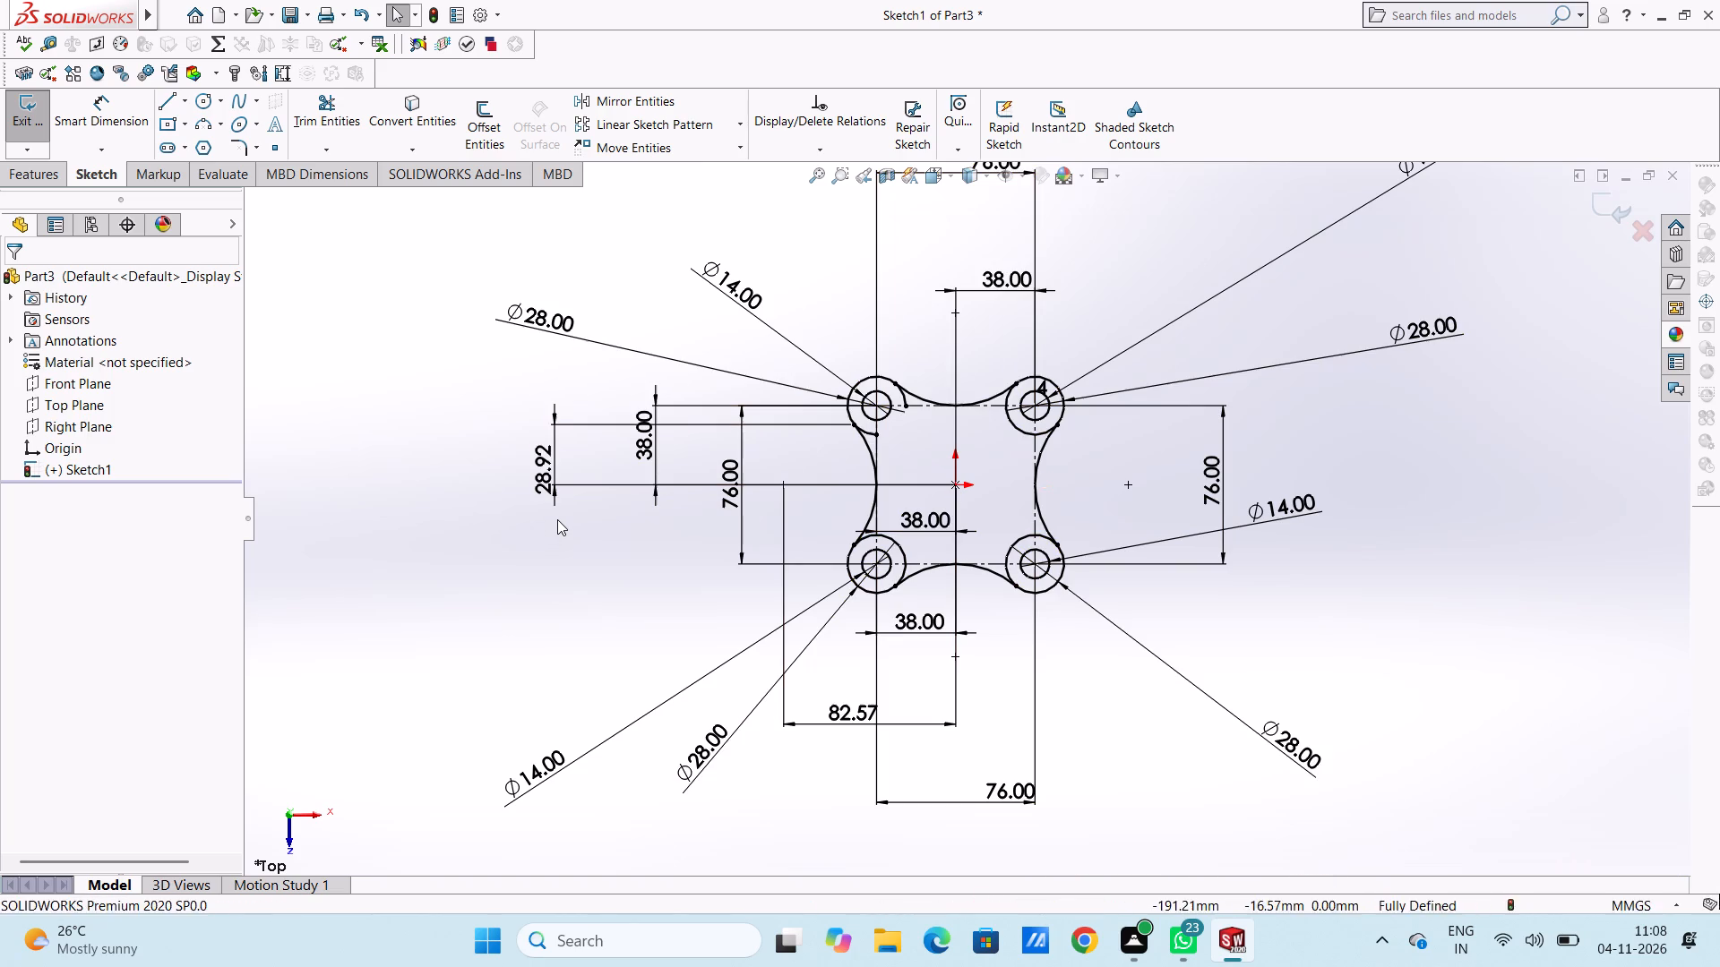
key(ctrl+z)
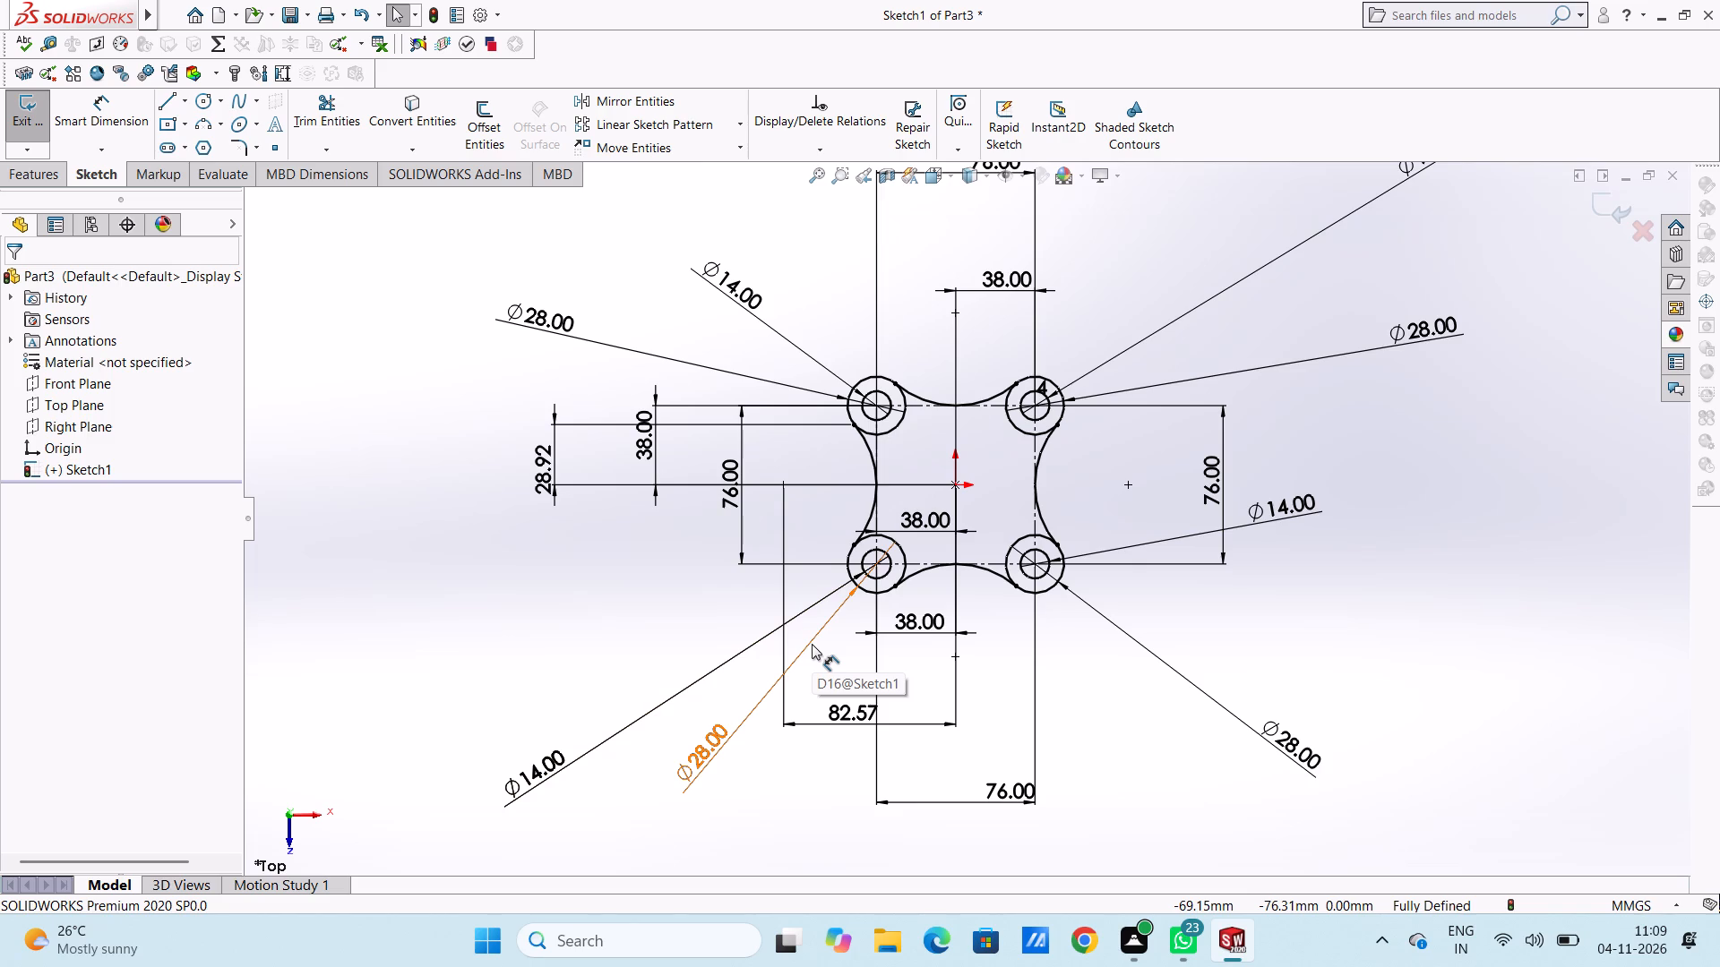
click(536, 588)
Start an Extruded Boss from the sketch, selecting the central region and the four rings around the 14 mm holes as contours.
middle_drag(627, 556, 614, 486)
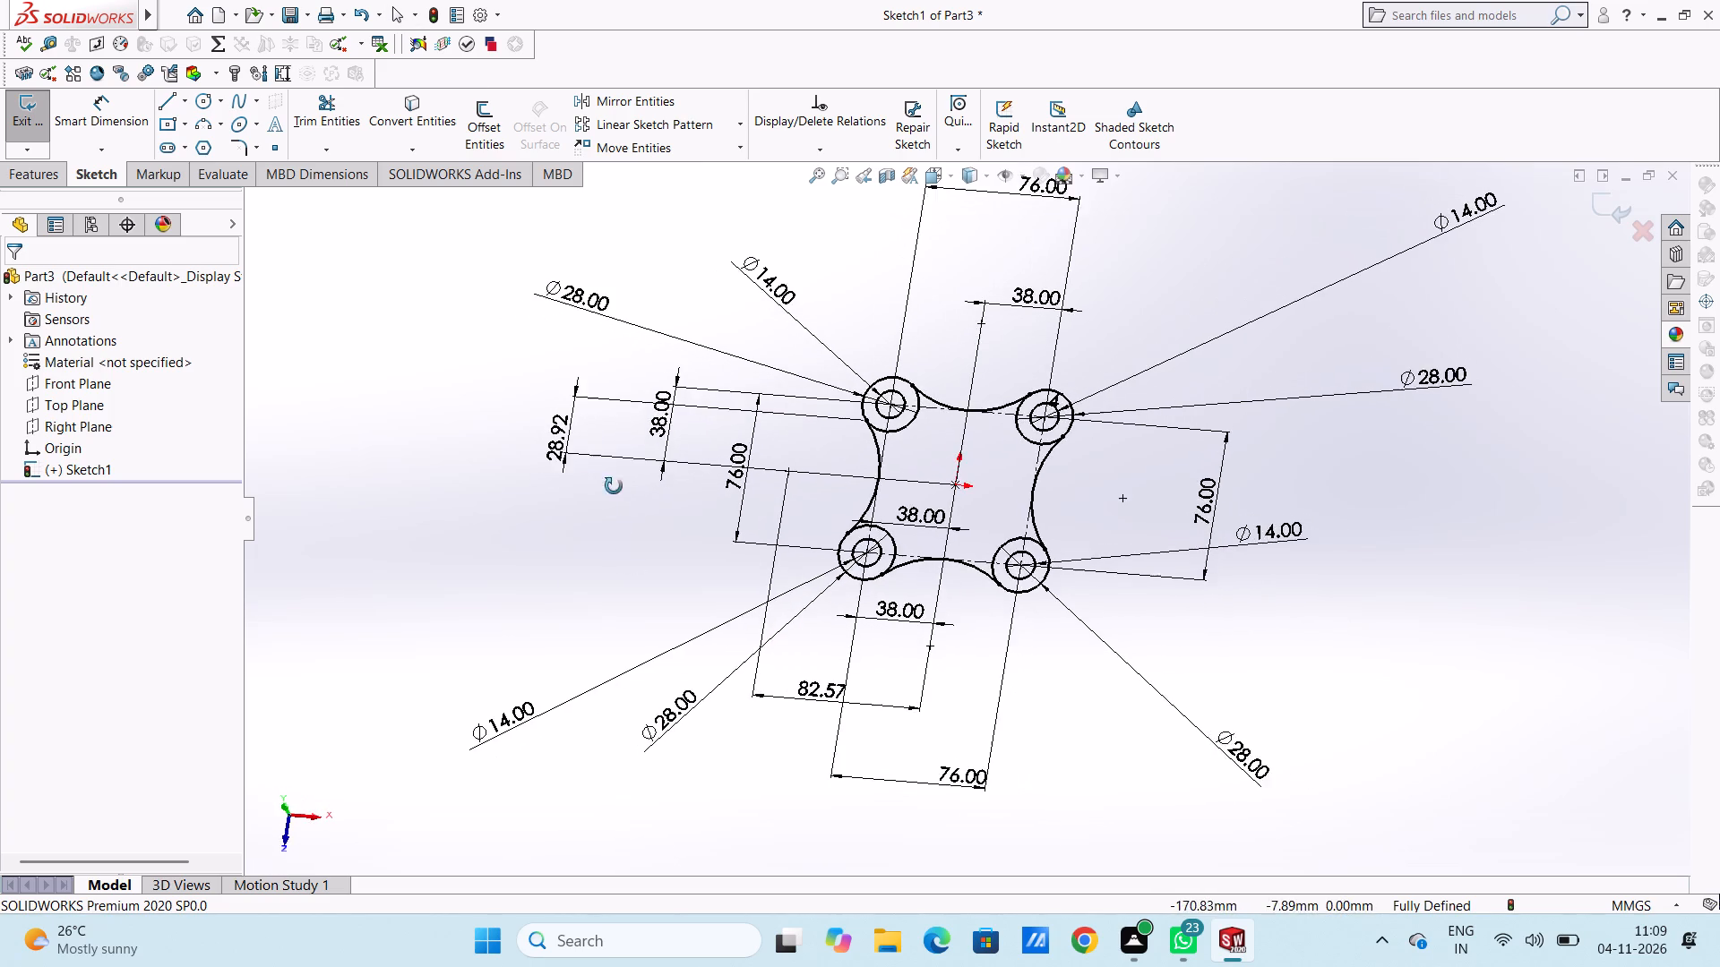
middle_drag(614, 486, 618, 533)
scroll(1064, 446, down, 2)
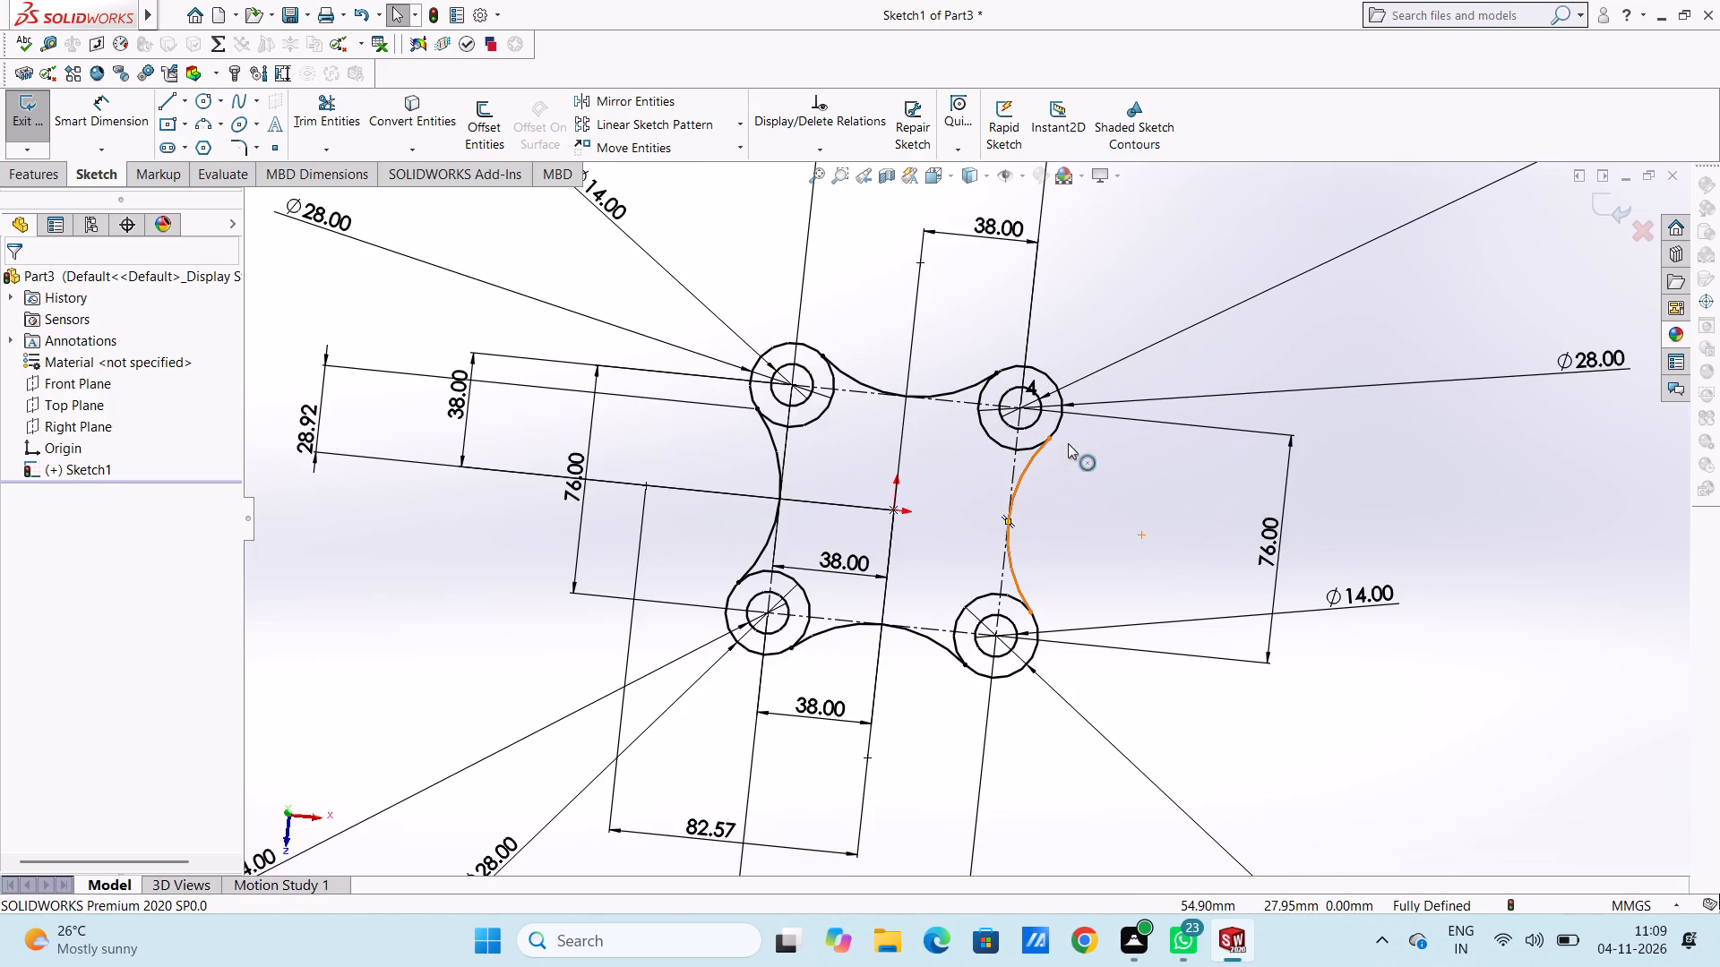
click(48, 165)
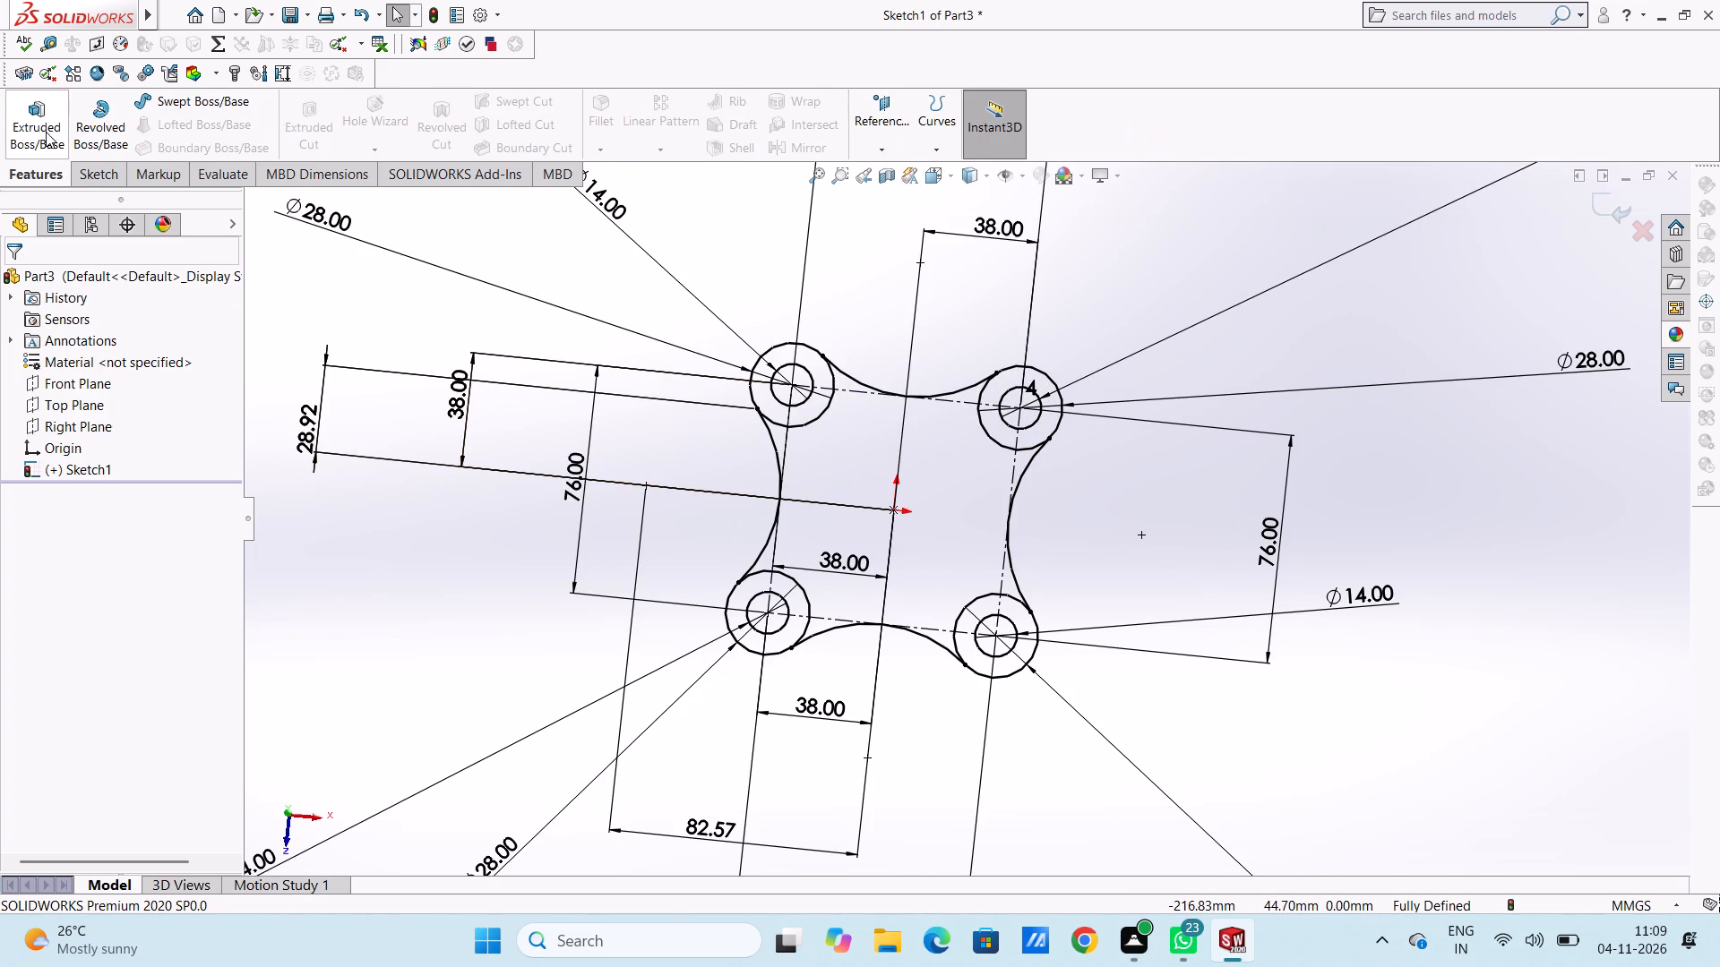
click(46, 132)
scroll(836, 437, down, 5)
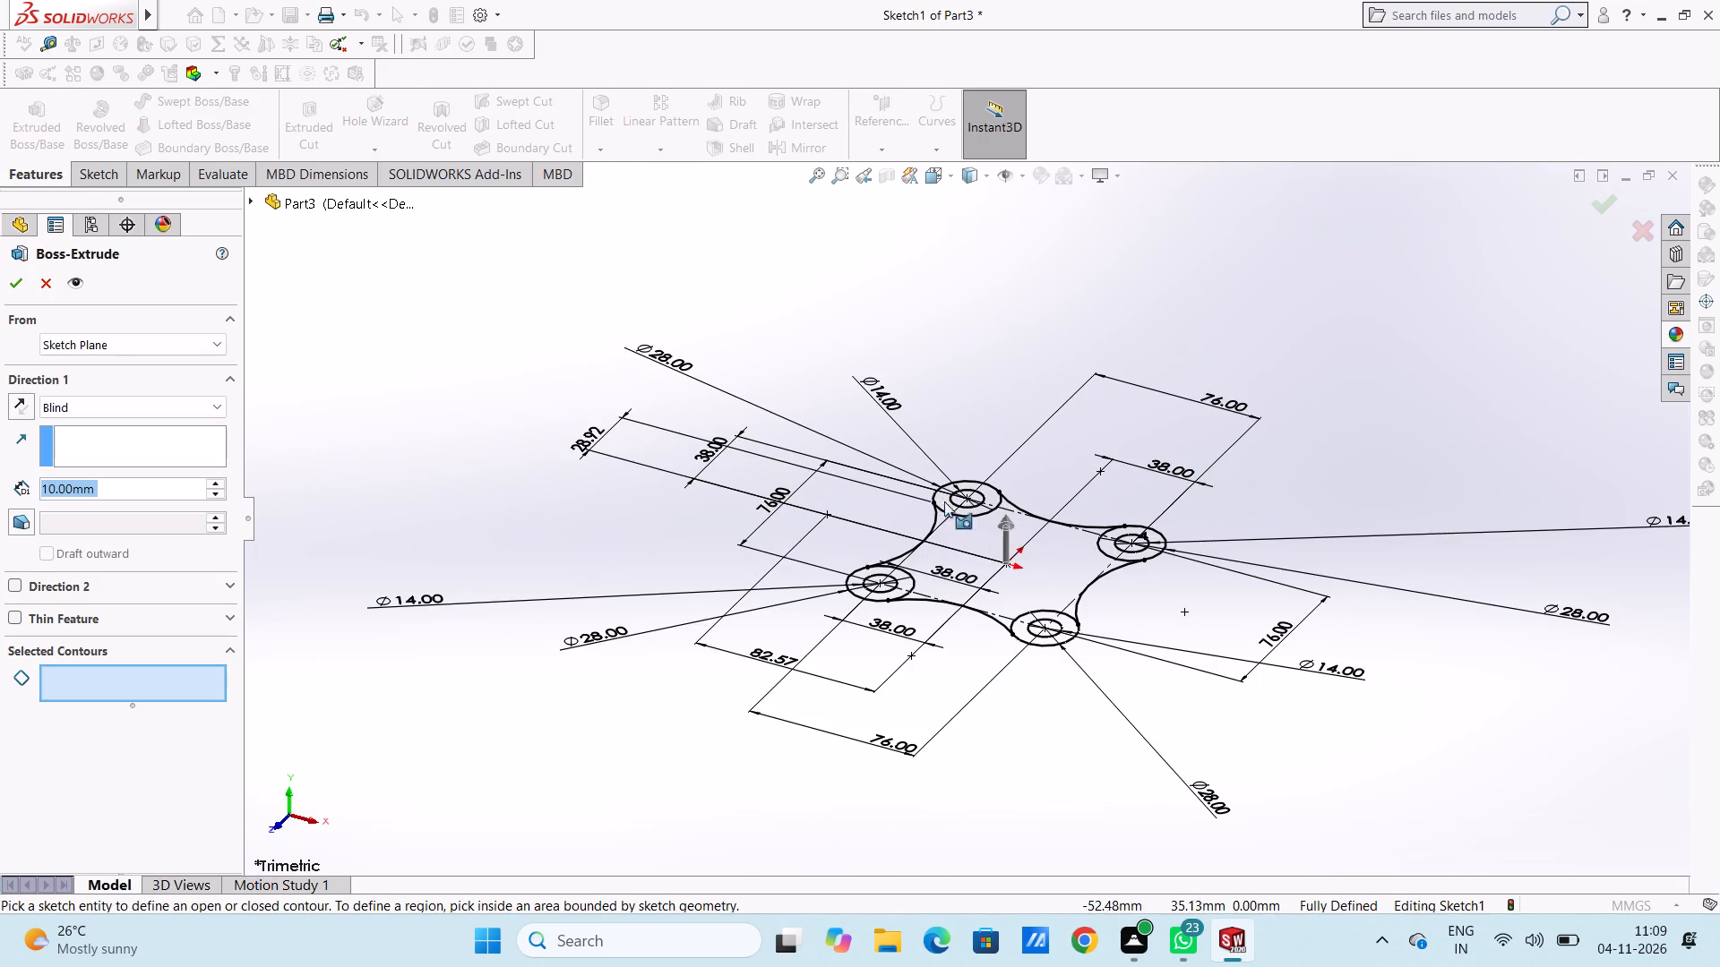
scroll(1052, 593, up, 4)
middle_drag(1000, 573, 999, 730)
scroll(1006, 508, down, 5)
scroll(945, 445, down, 5)
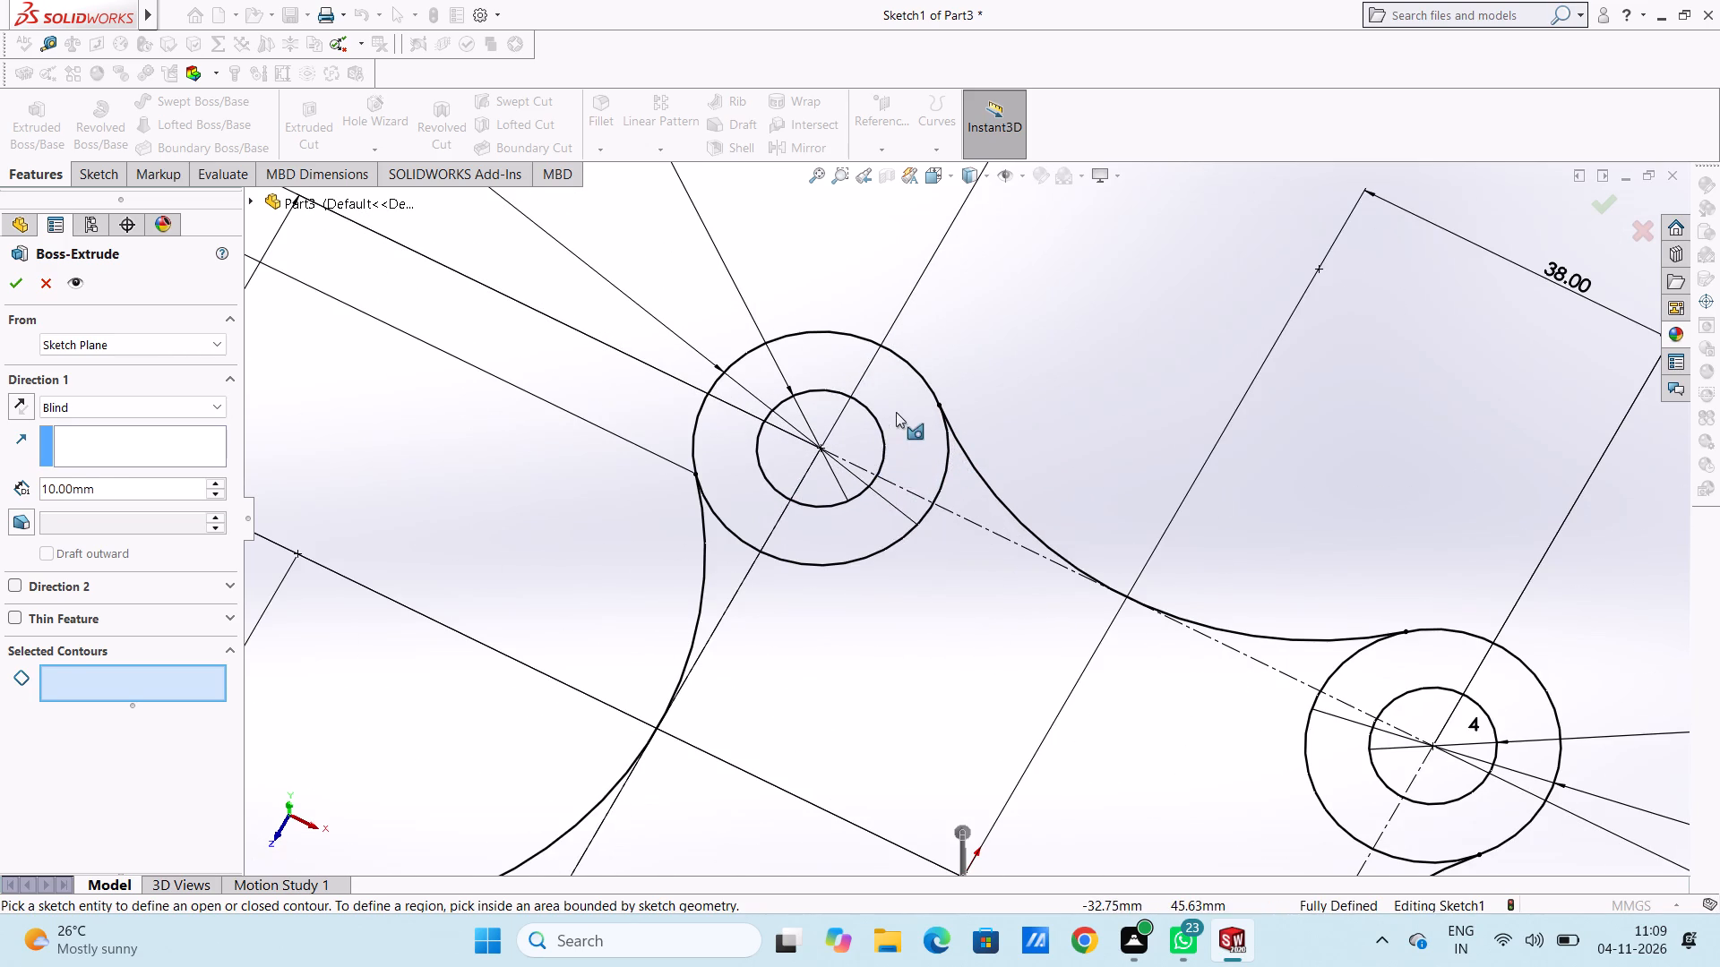
click(896, 412)
click(958, 493)
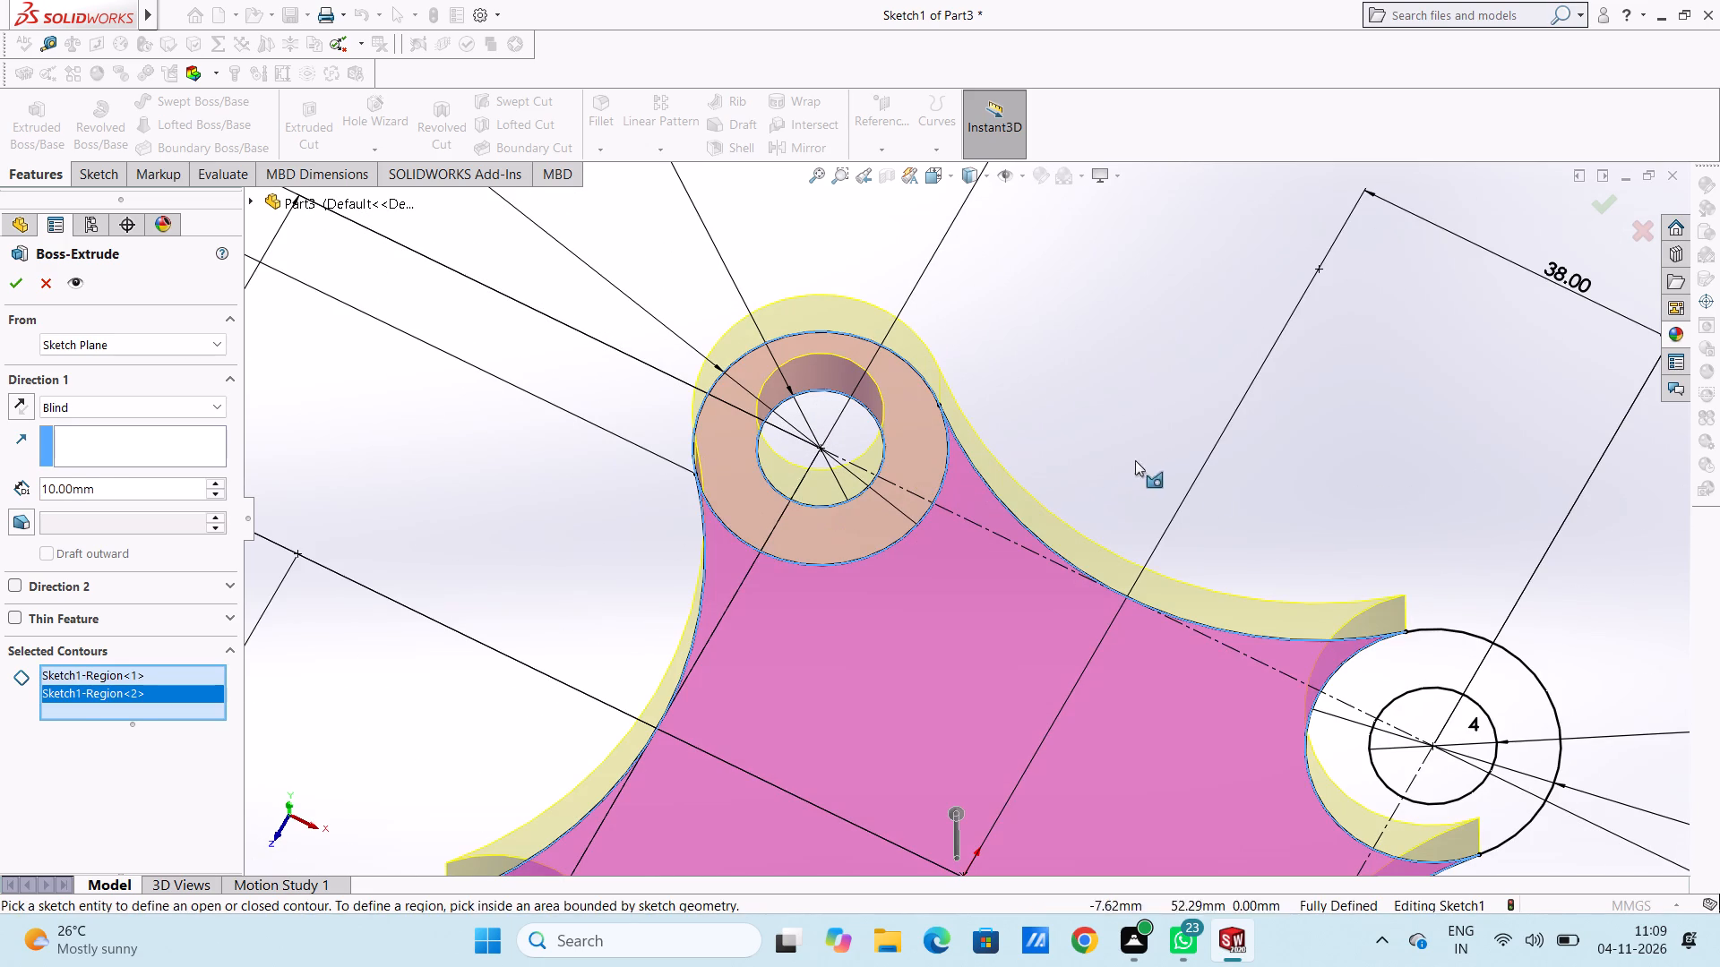
click(1402, 653)
scroll(1332, 543, up, 4)
scroll(1251, 506, up, 4)
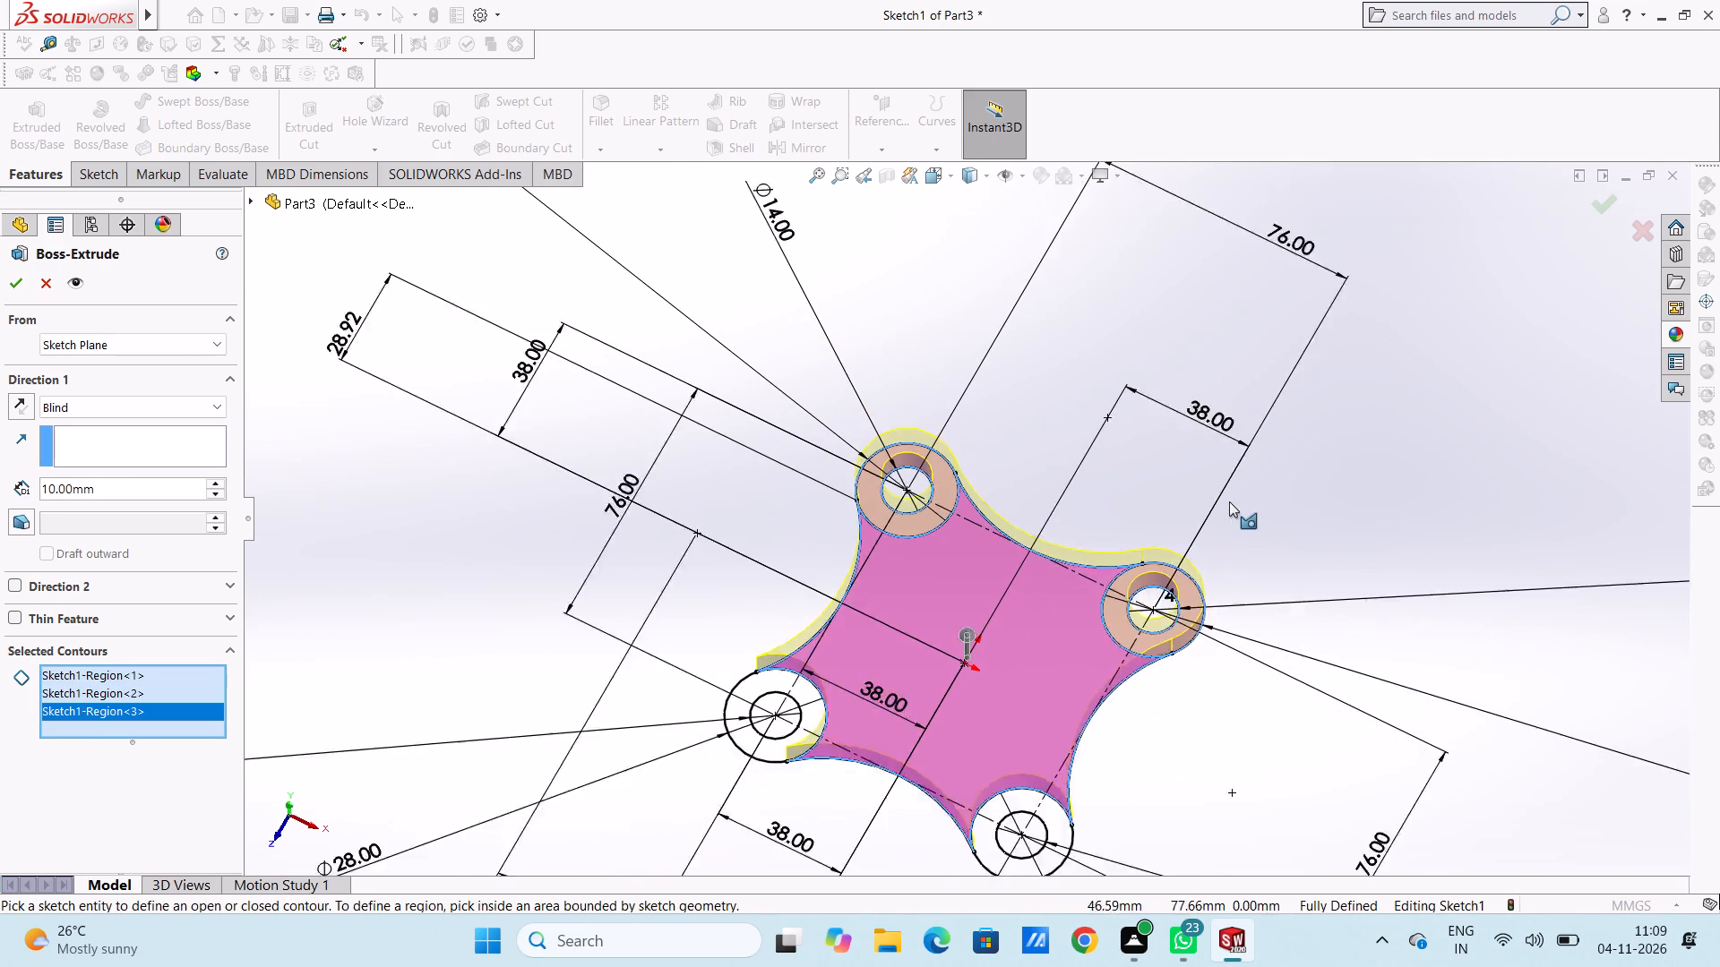
scroll(1229, 501, up, 1)
scroll(1002, 759, down, 6)
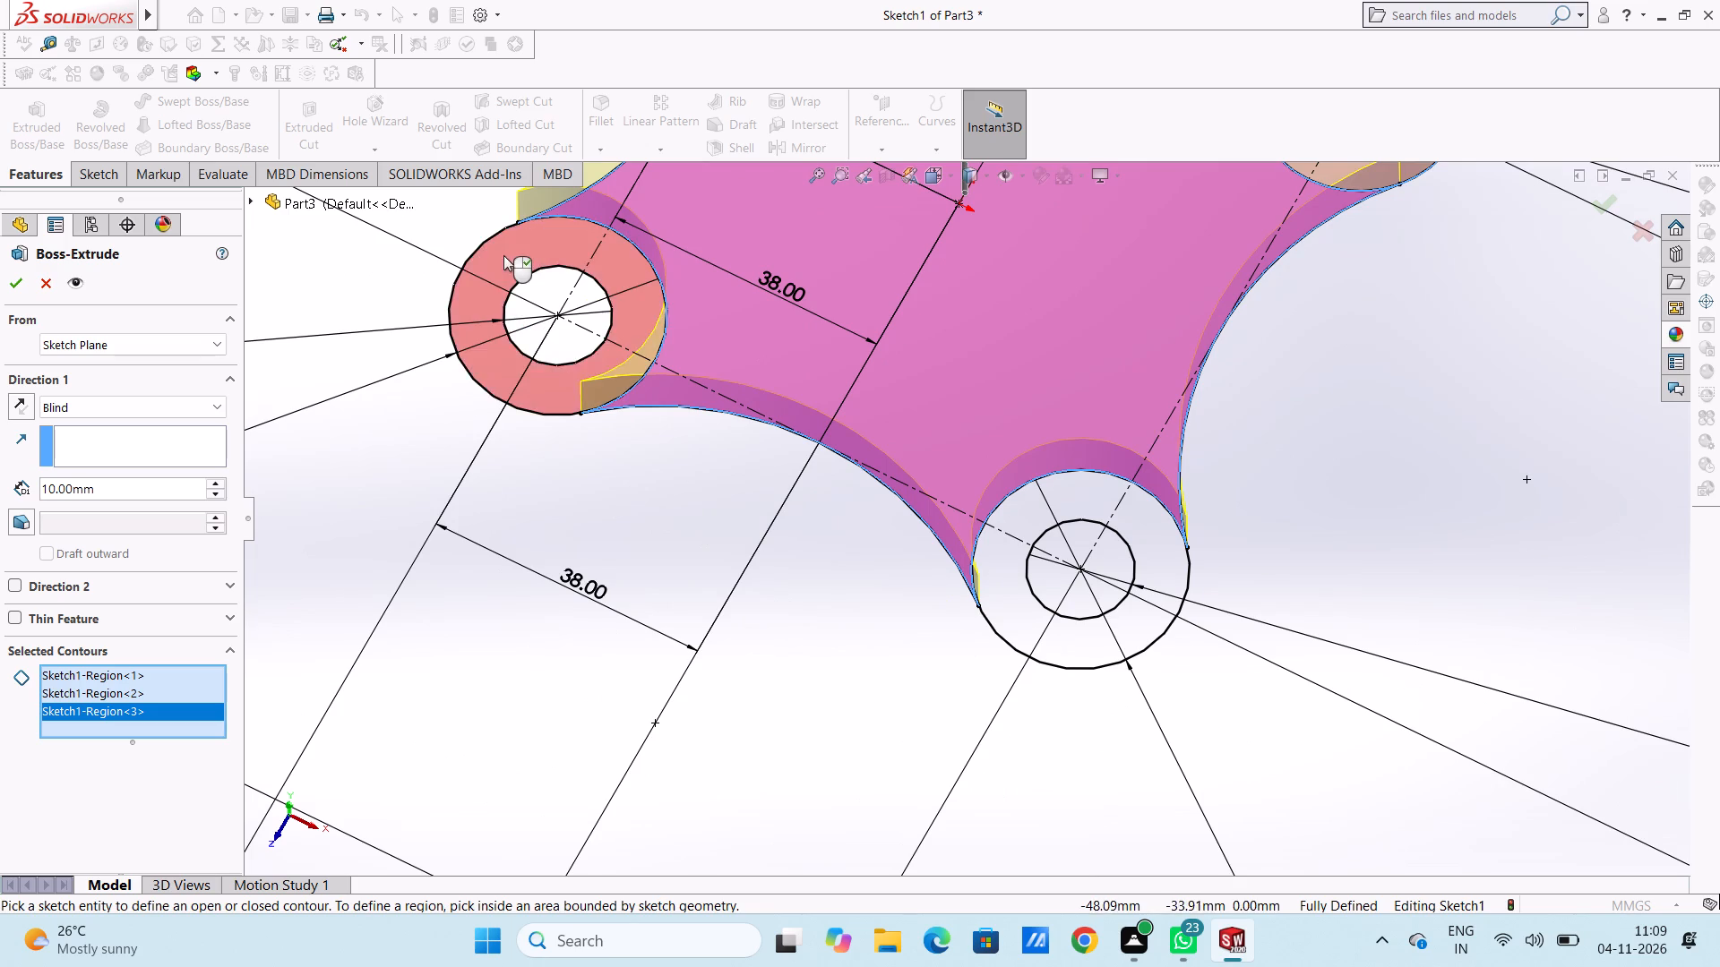
click(503, 255)
click(1032, 517)
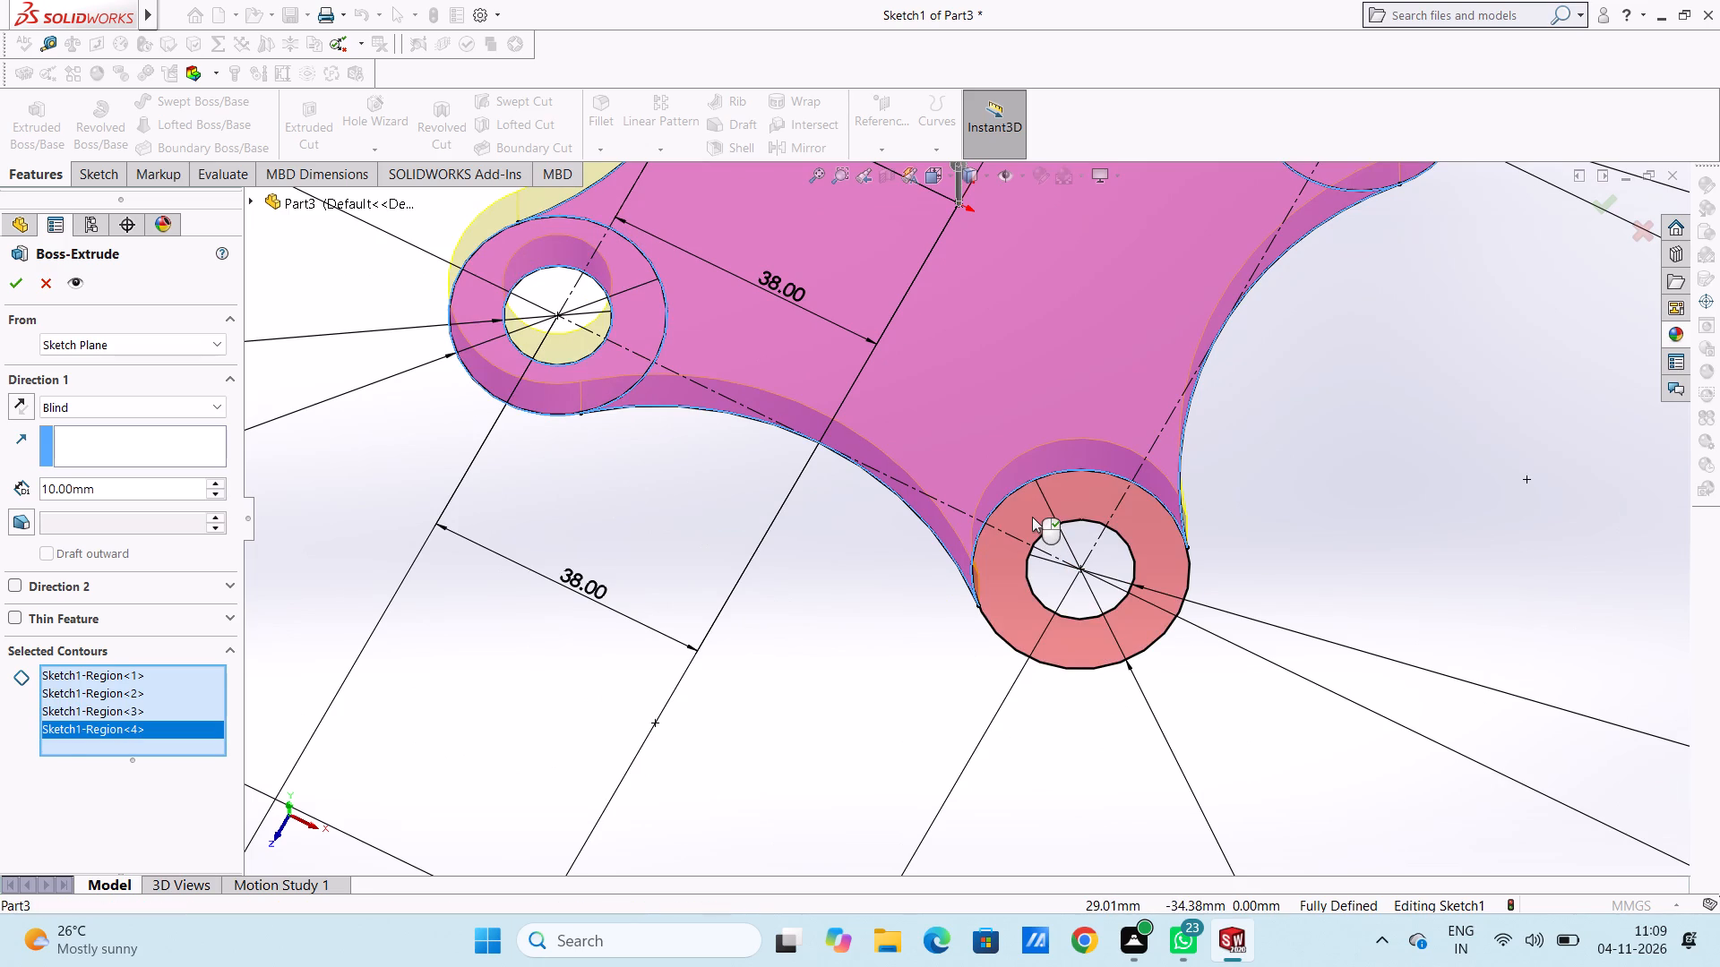
Set the blind extrusion depth to 14 mm and finish the boss.
scroll(1031, 516, up, 7)
middle_drag(936, 605, 899, 533)
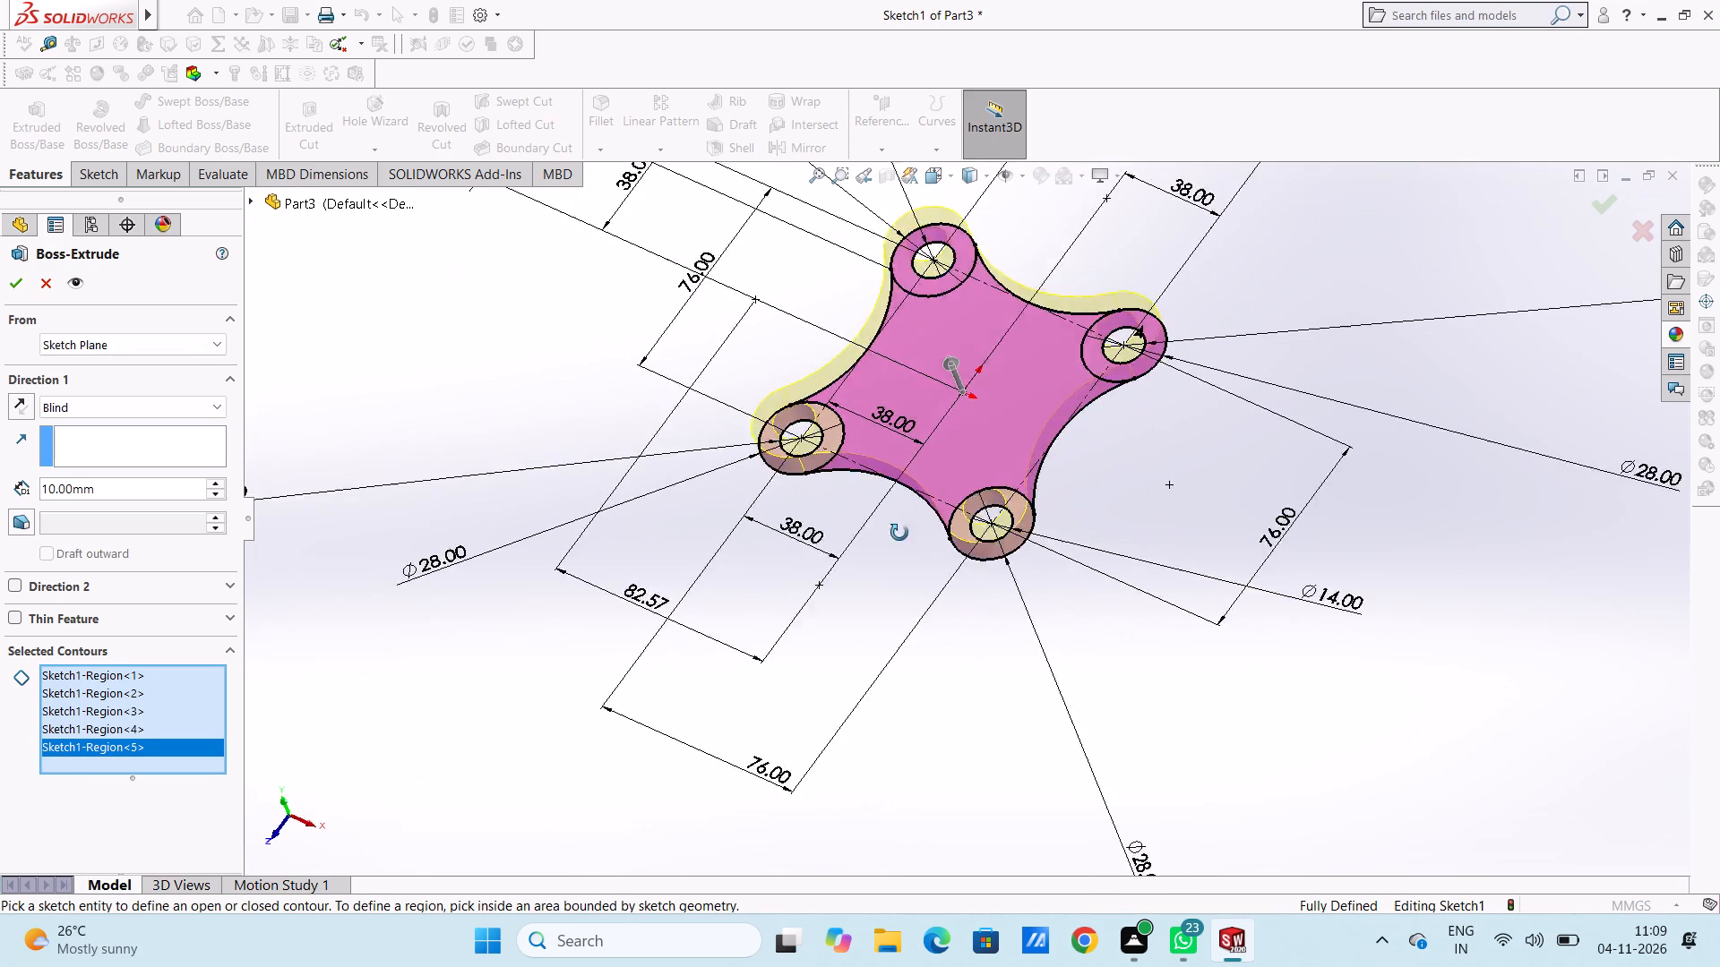
middle_drag(899, 533, 890, 395)
scroll(1113, 272, down, 3)
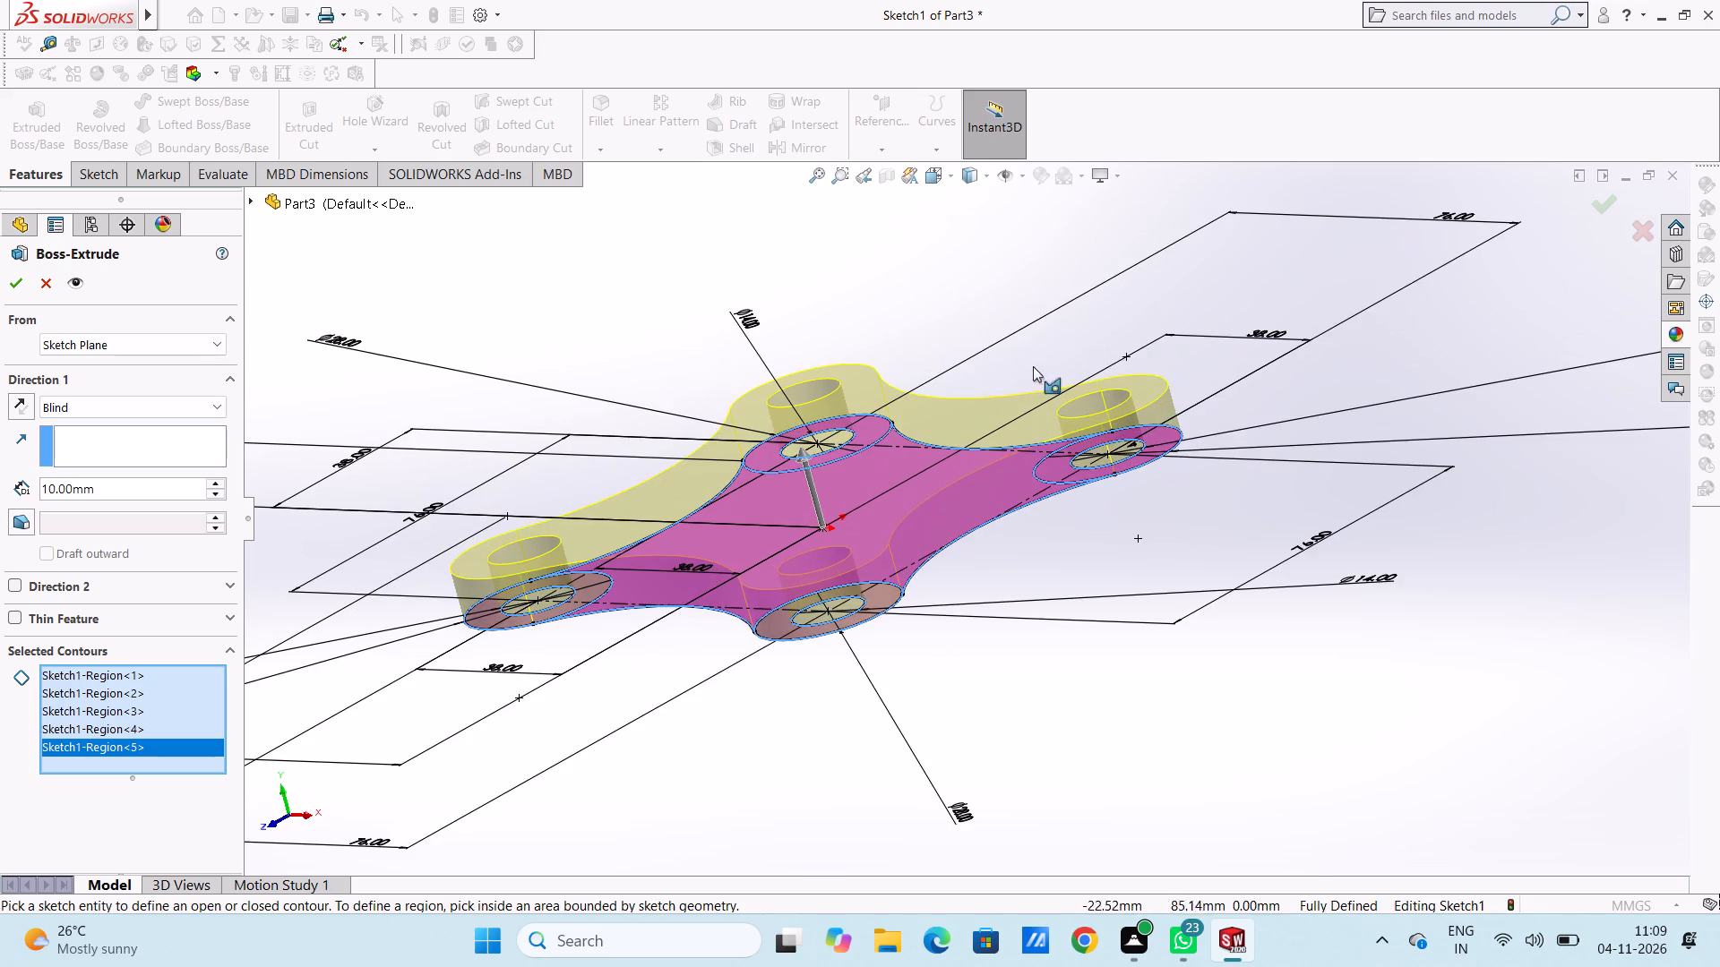
middle_drag(1002, 404, 995, 369)
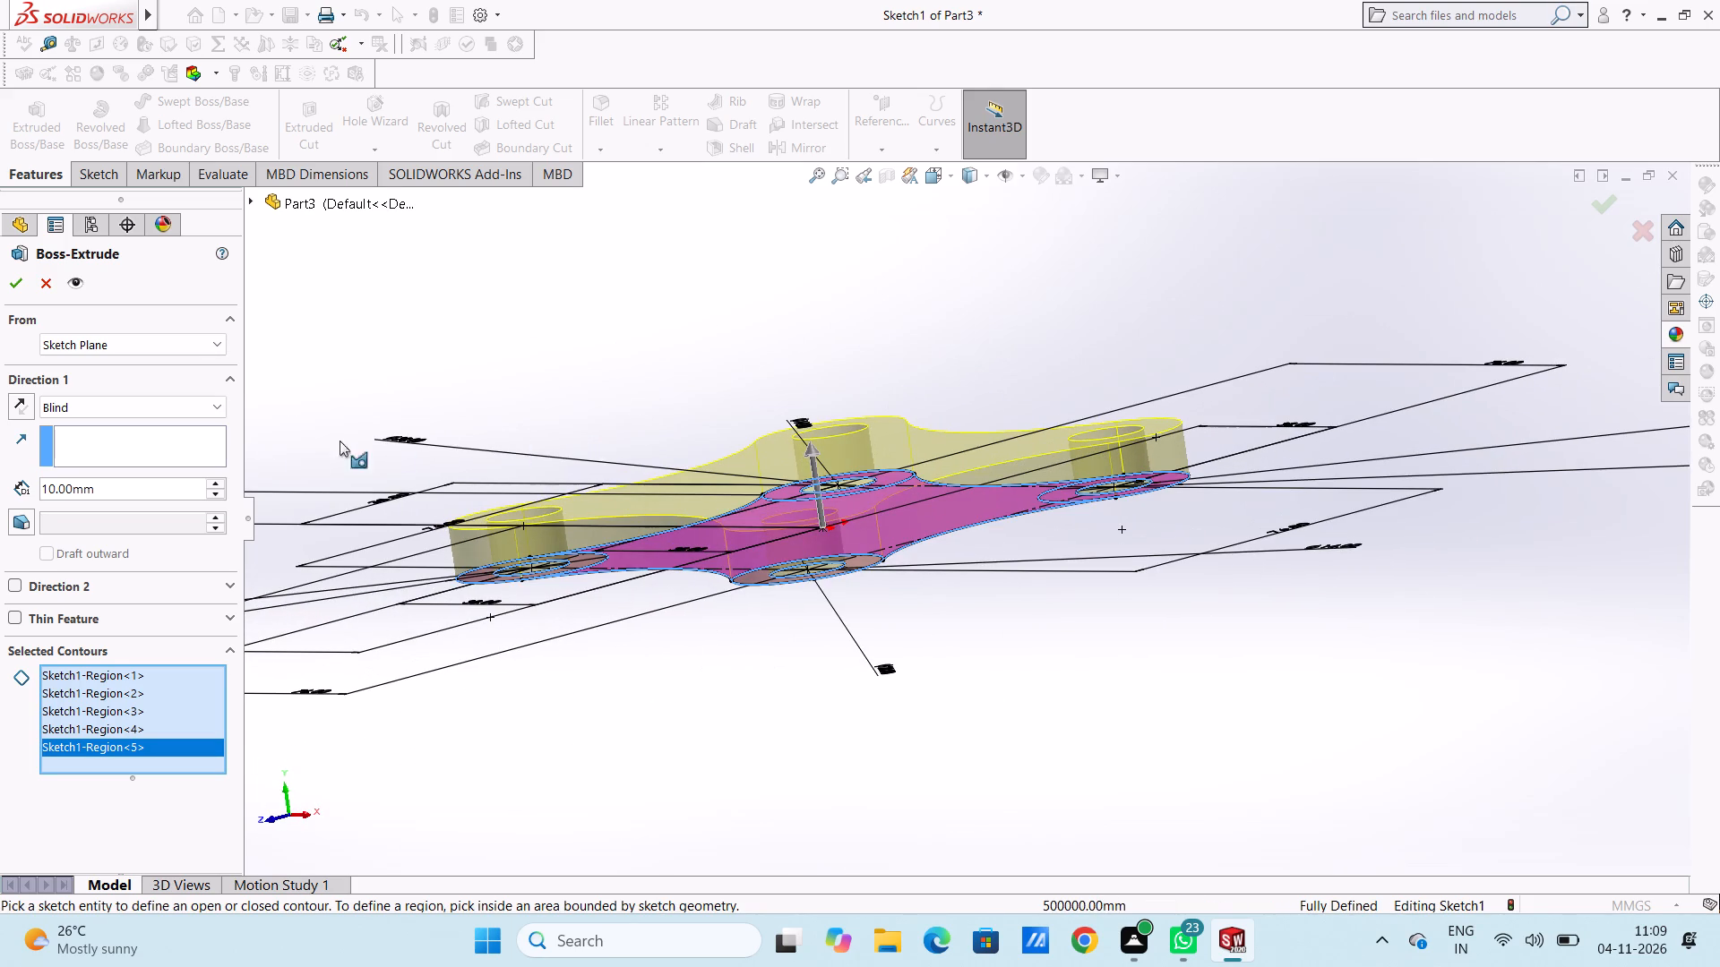
double_click(150, 495)
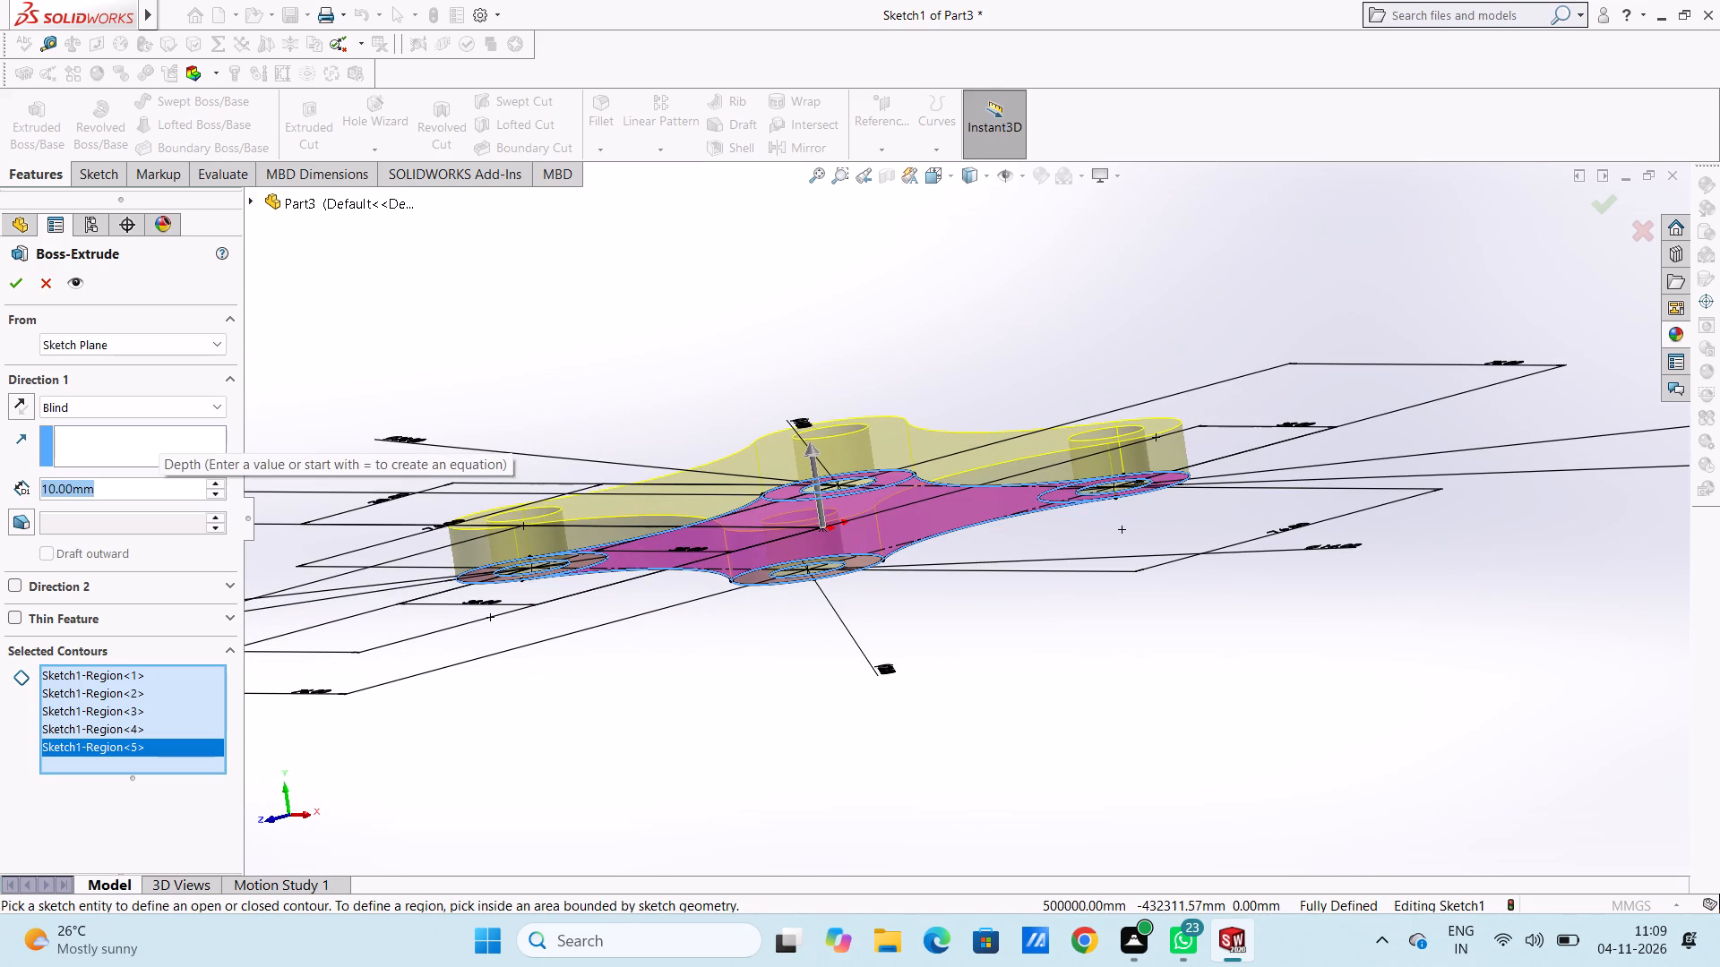
text(14)
key(Return)
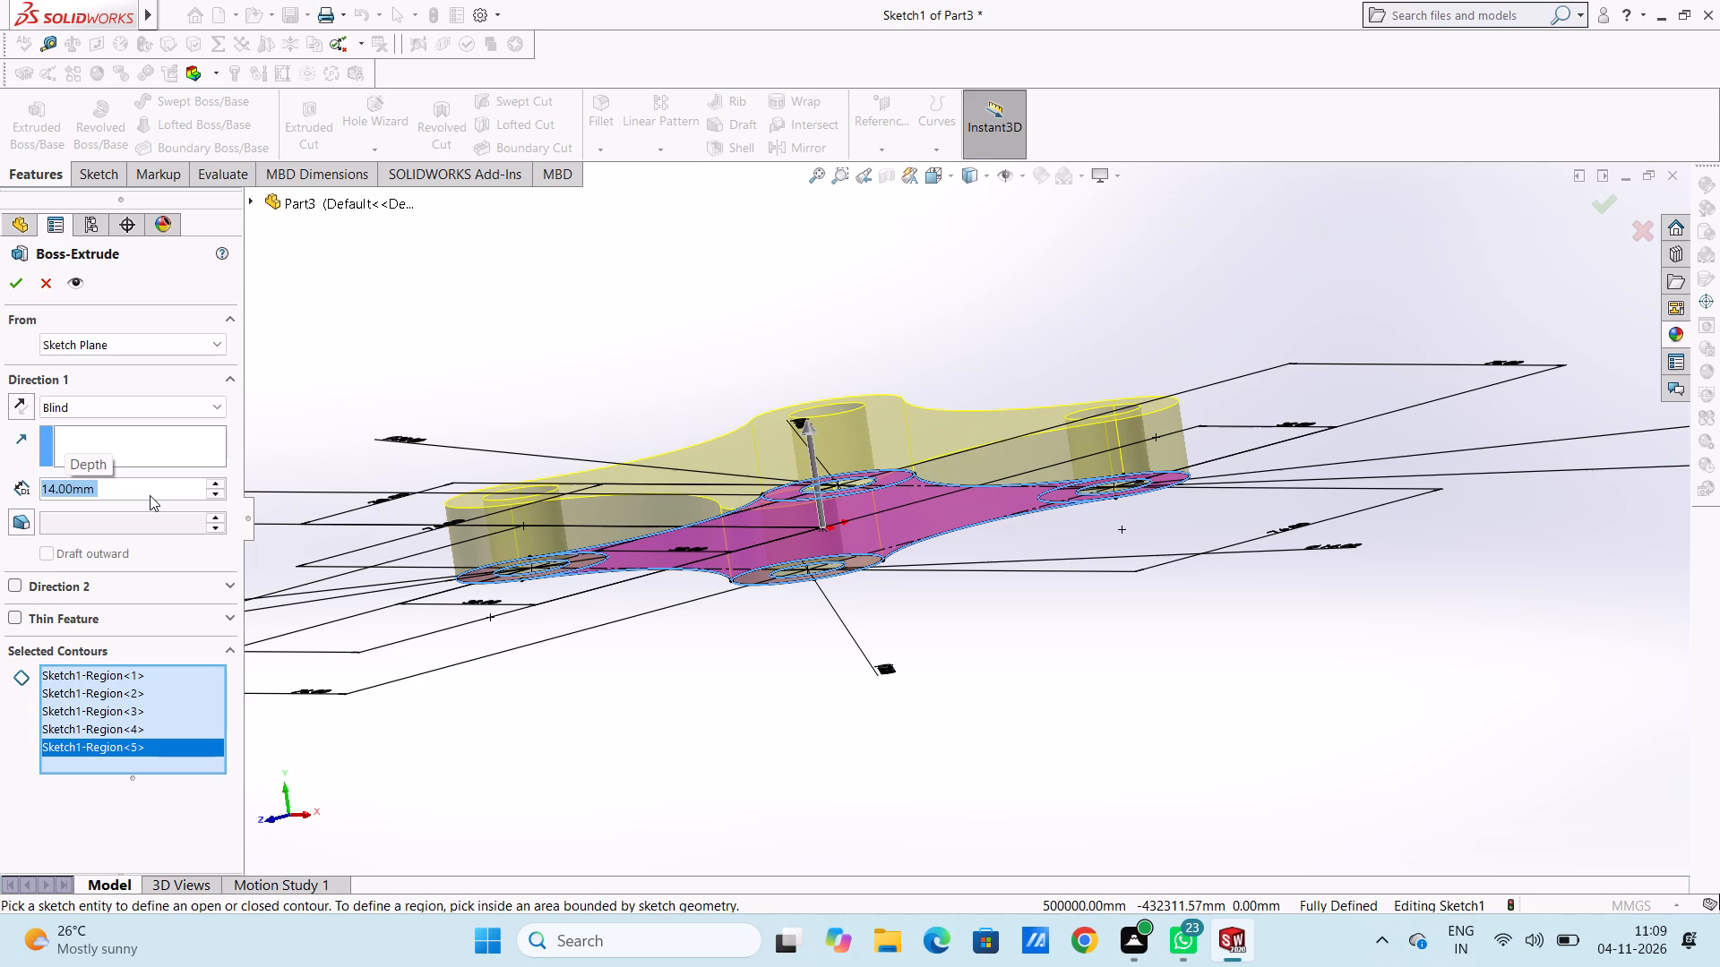
click(13, 288)
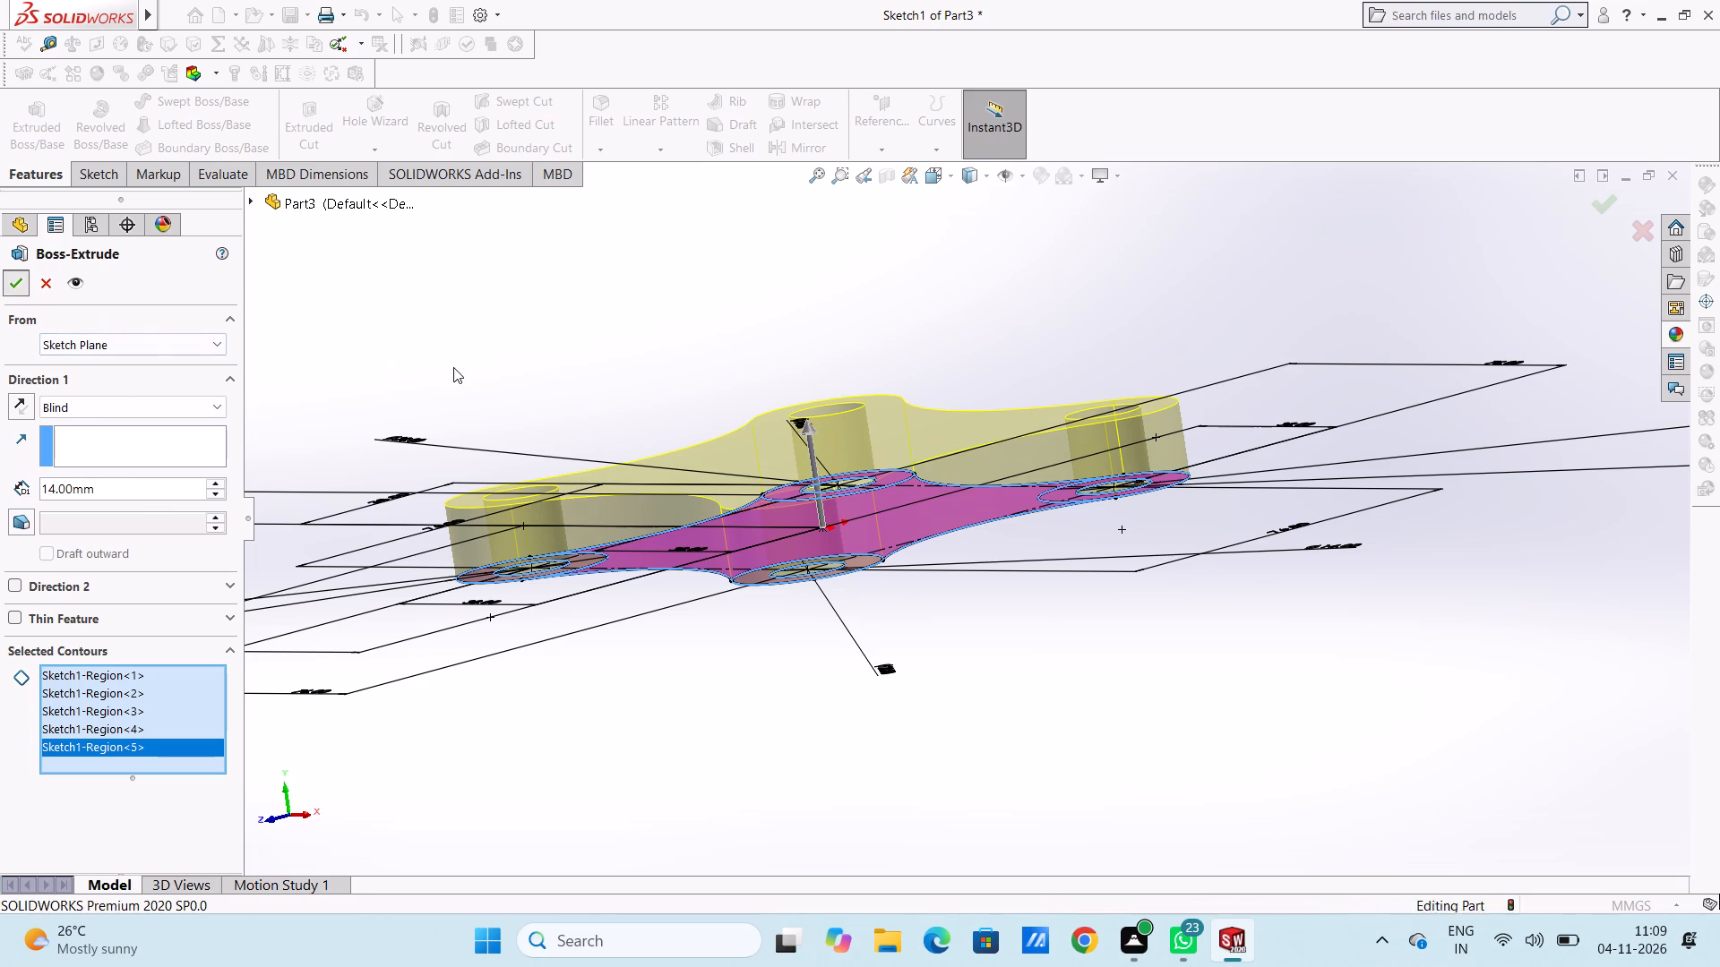
click(453, 367)
Open a new sketch on the plate's top face, viewed from the top.
scroll(626, 363, up, 3)
middle_drag(636, 364, 674, 455)
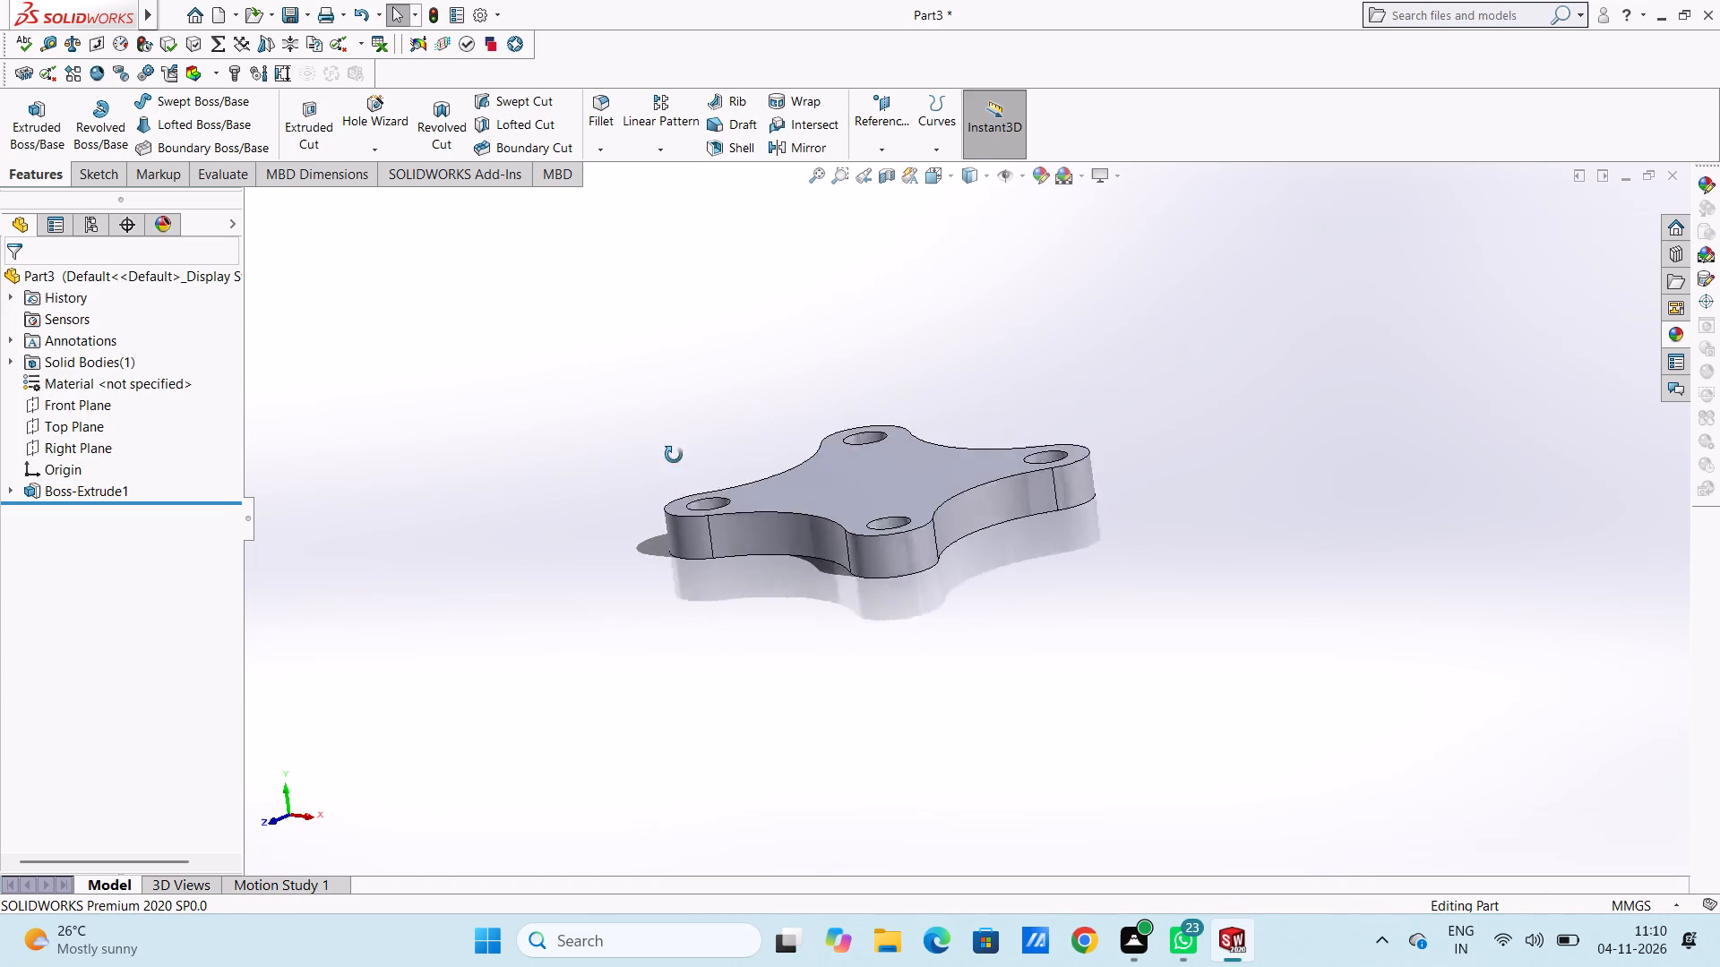
middle_drag(674, 455, 684, 663)
middle_drag(603, 403, 637, 479)
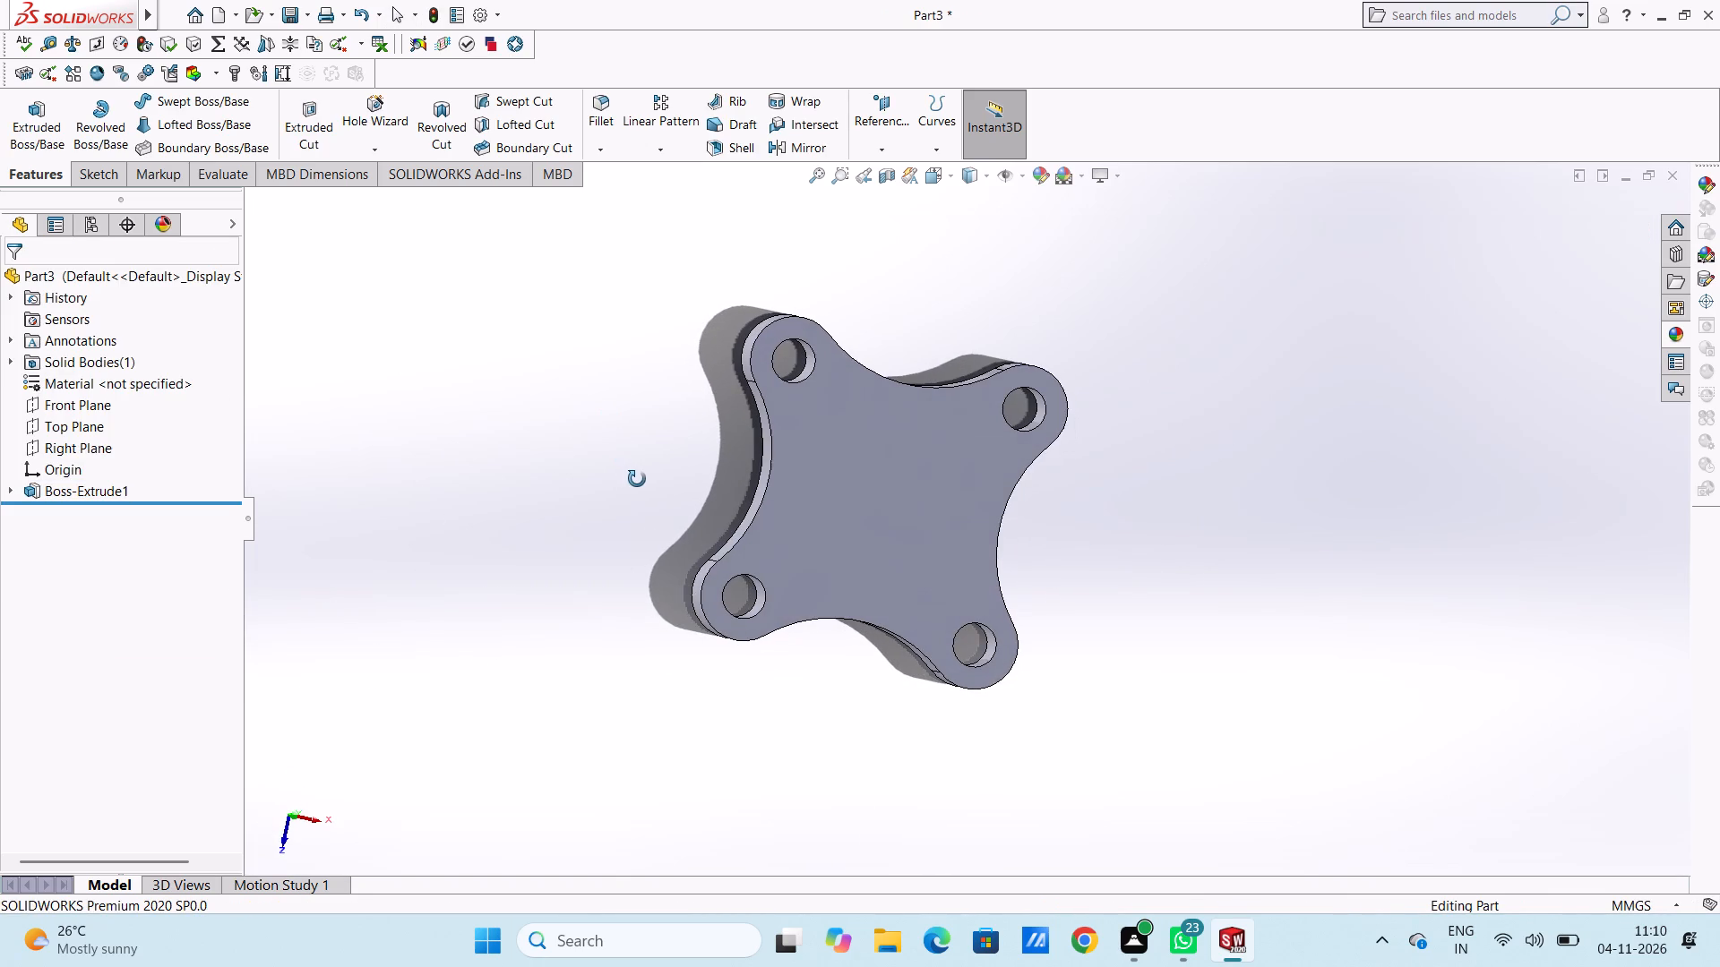
middle_drag(637, 479, 616, 493)
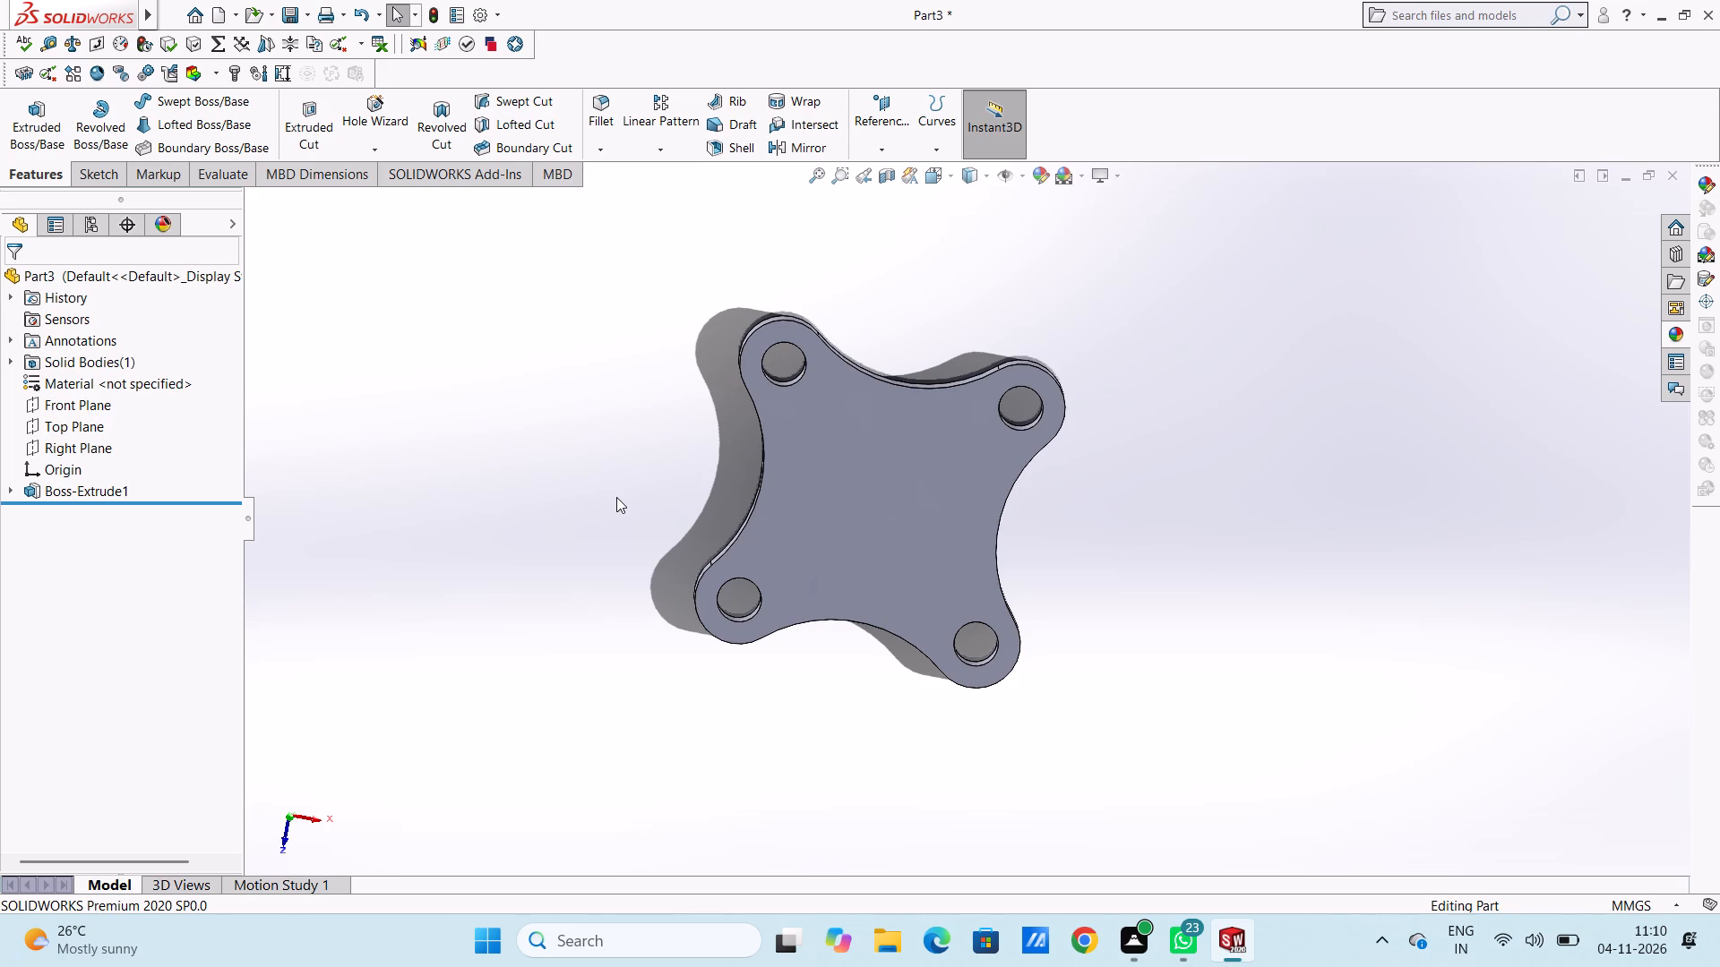
key(ctrl+5)
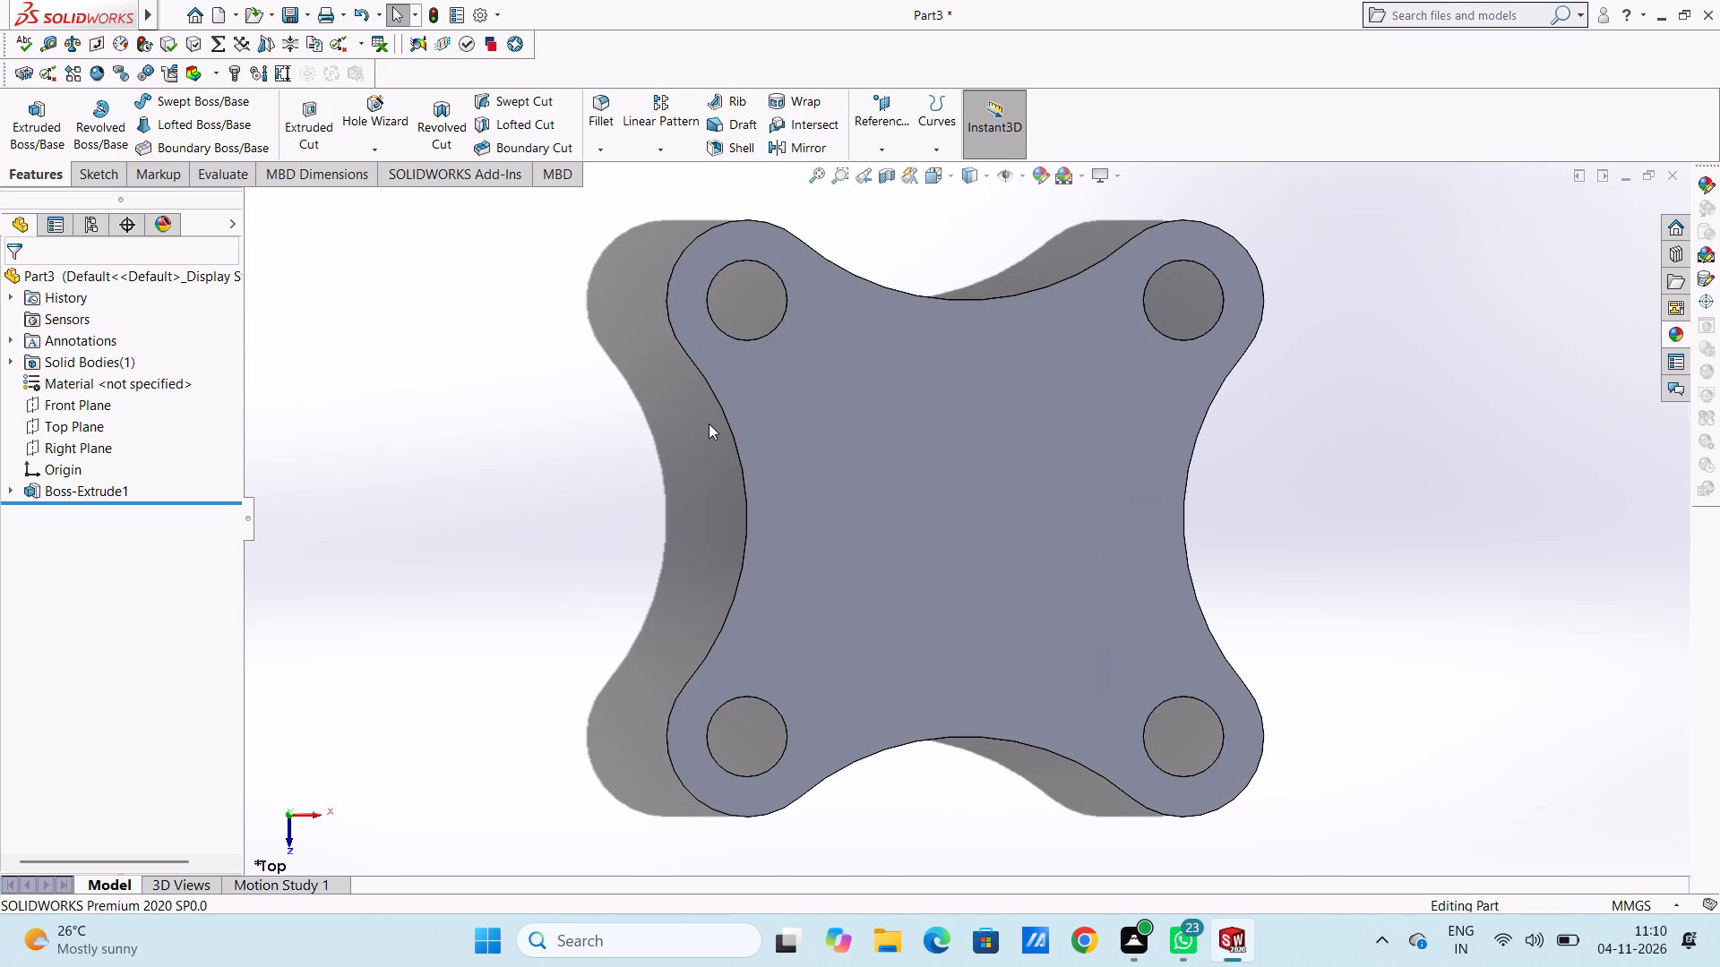
scroll(1190, 486, up, 4)
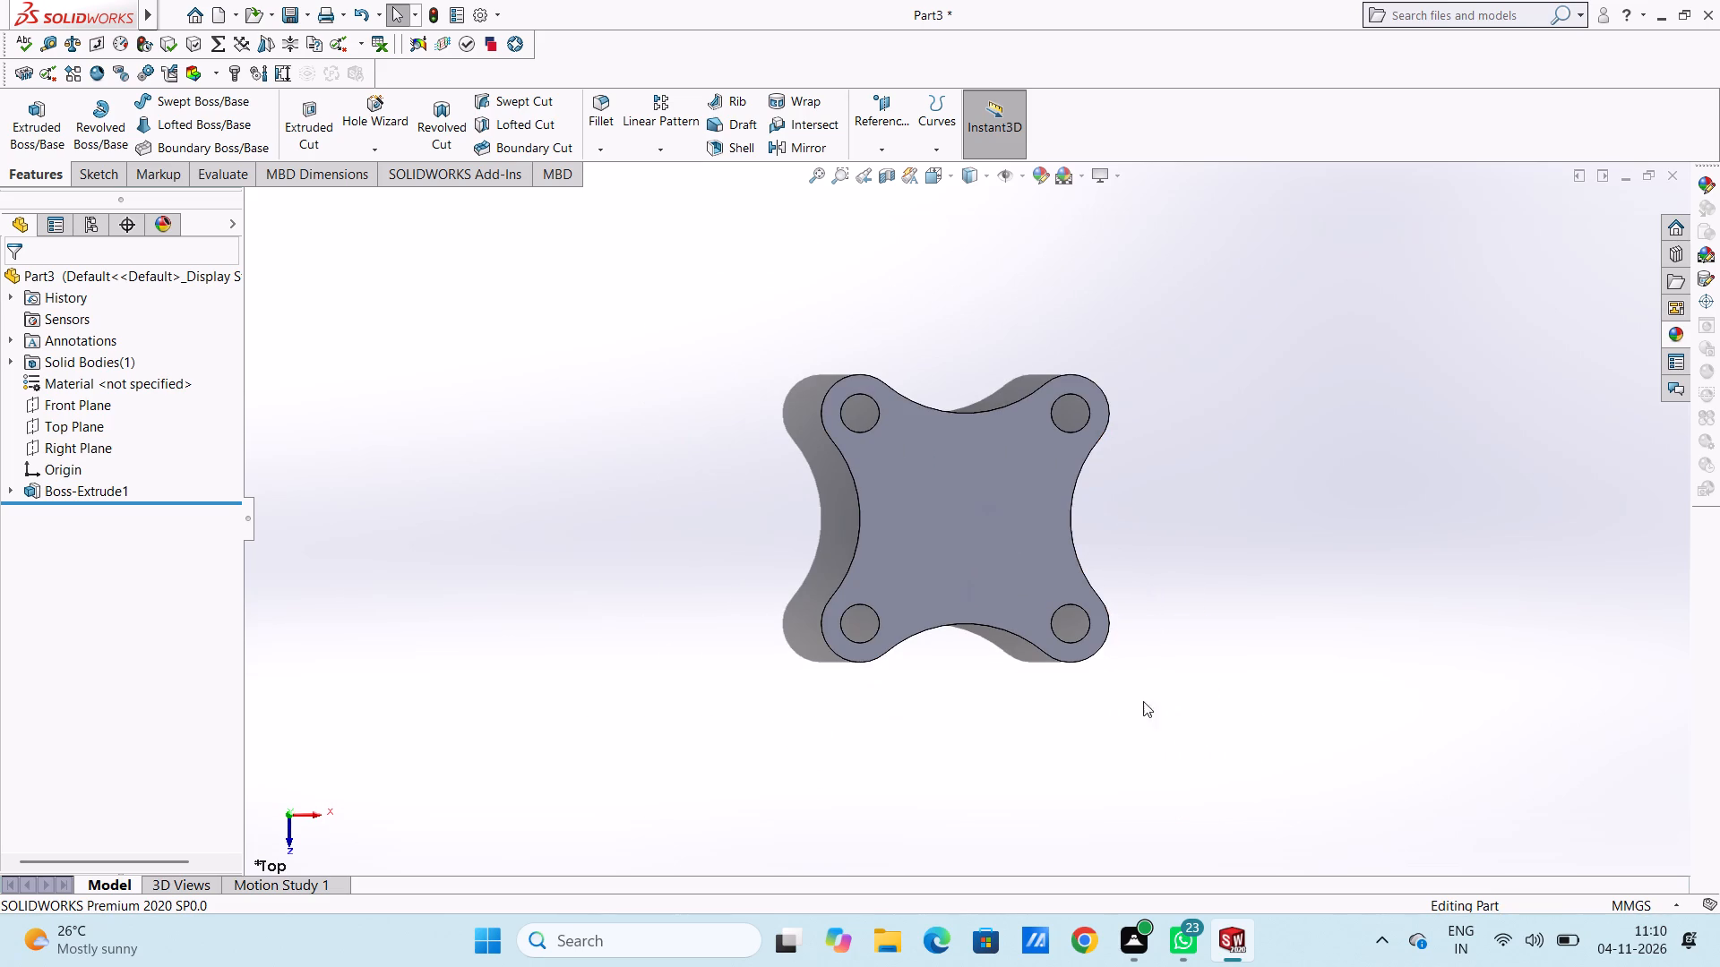
scroll(1112, 722, down, 1)
click(919, 459)
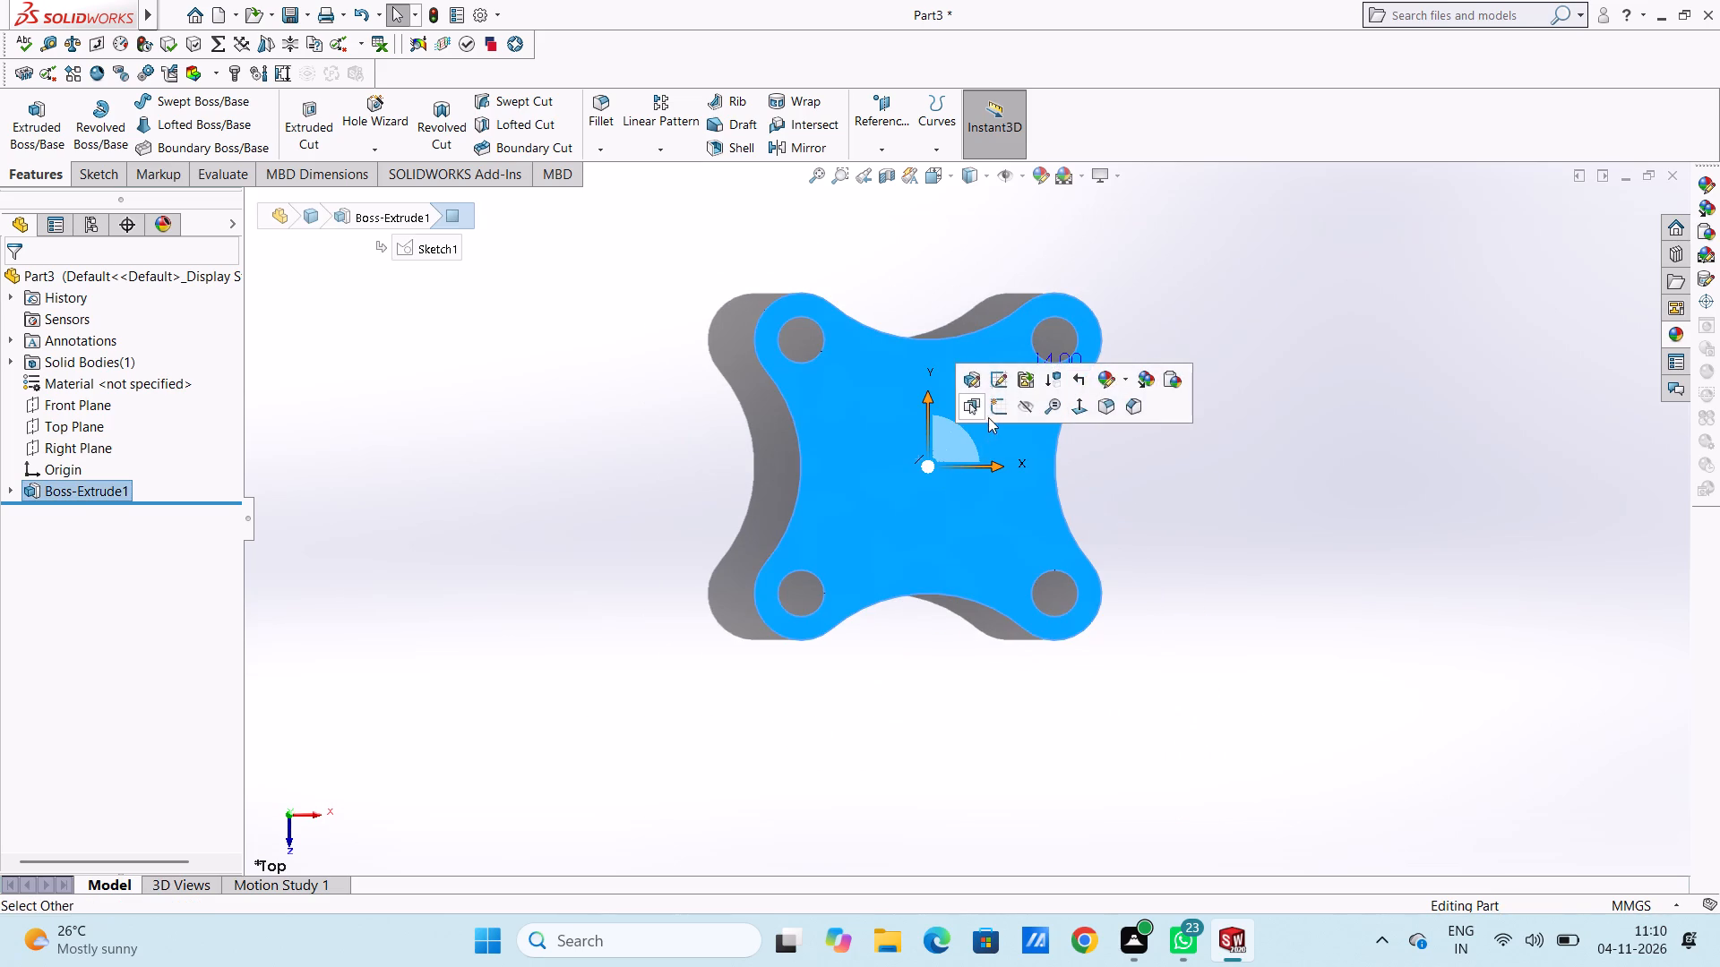
click(993, 416)
click(935, 321)
Sketch a circle centred on the origin with a radius of about 38 mm, reaching the plate's concave edges.
scroll(1064, 459, down, 2)
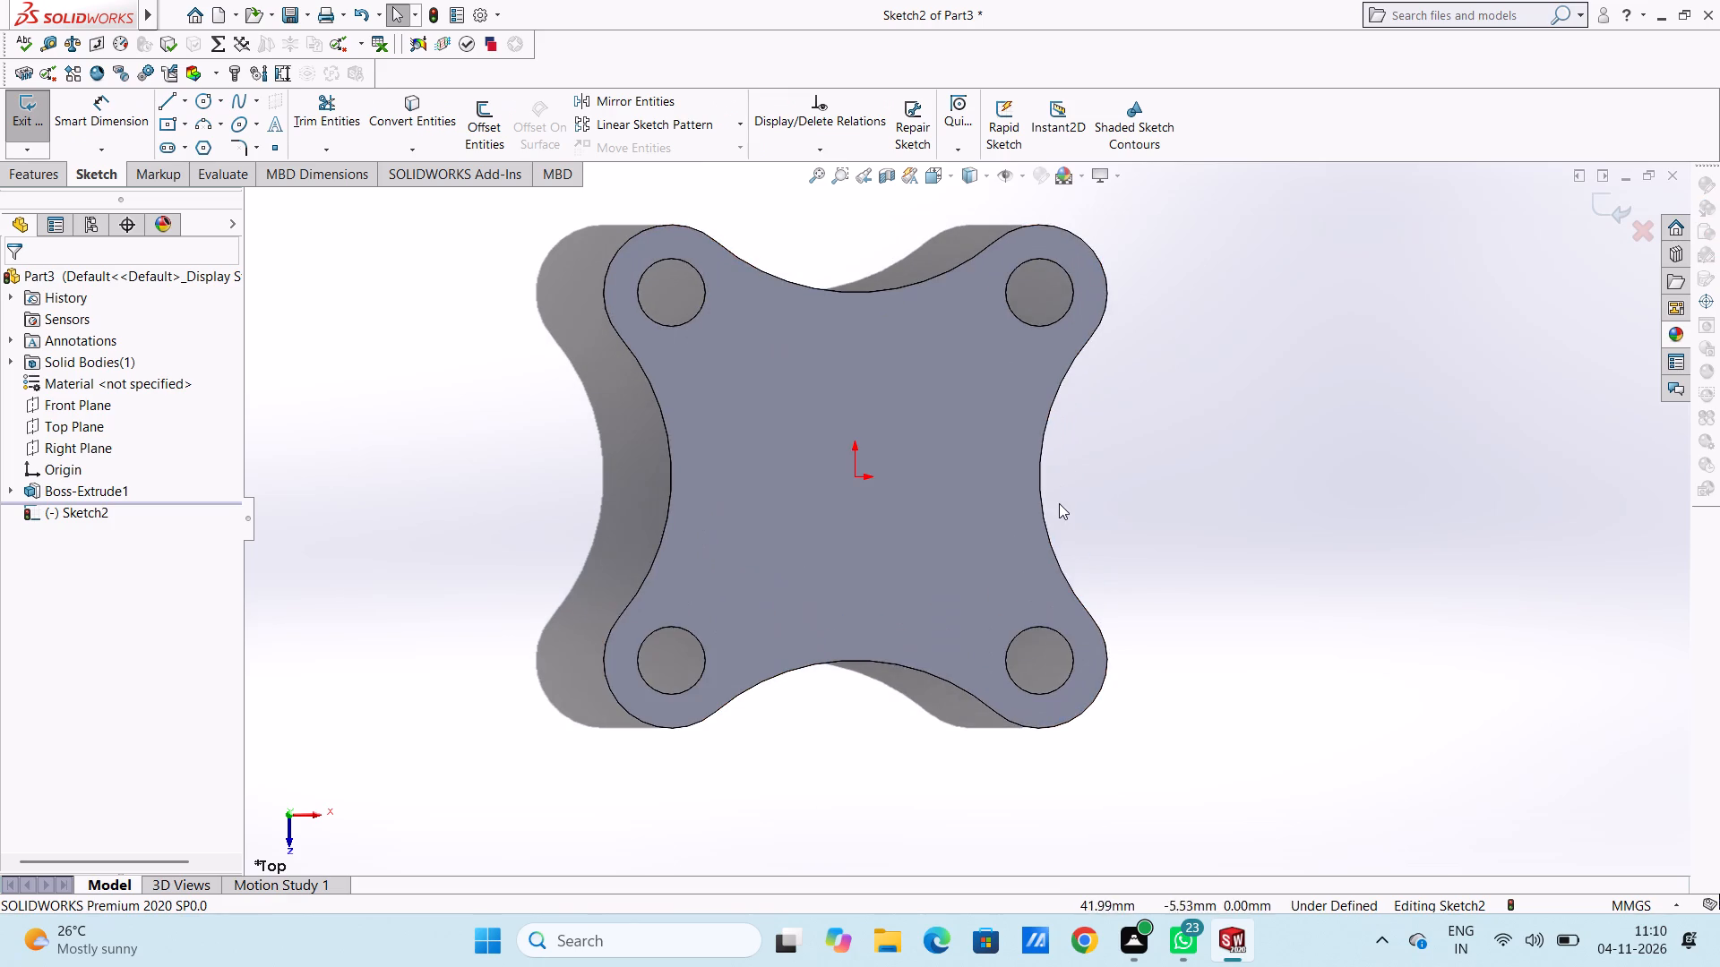
click(199, 102)
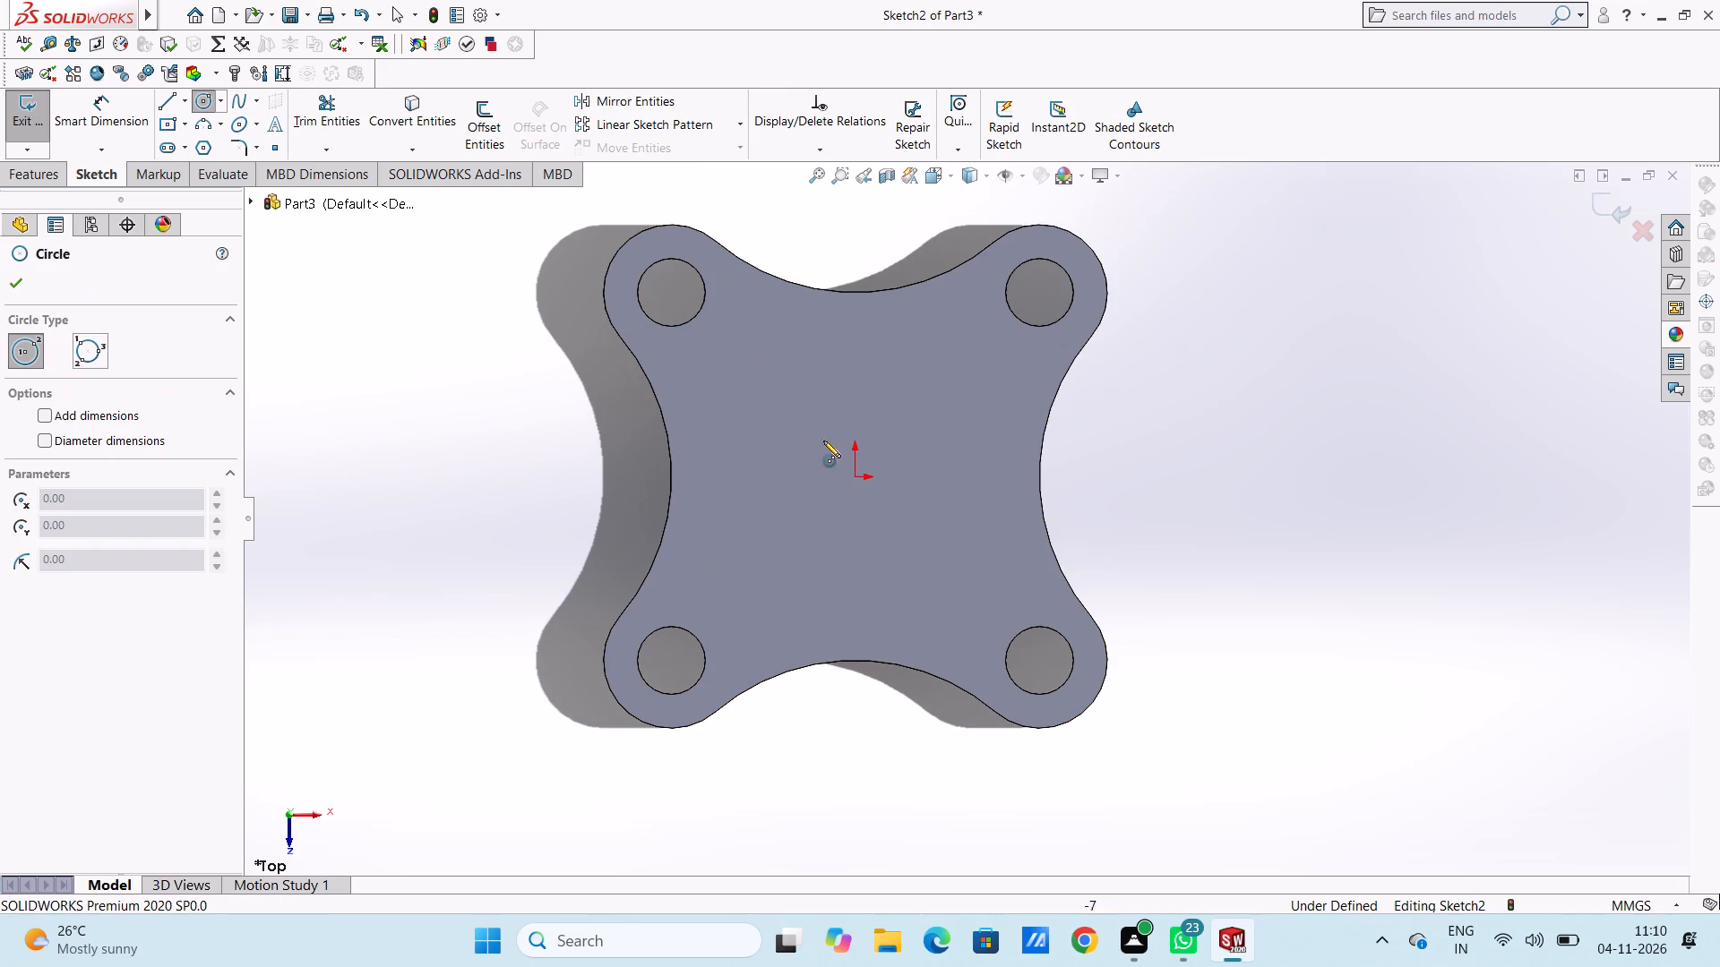
click(853, 476)
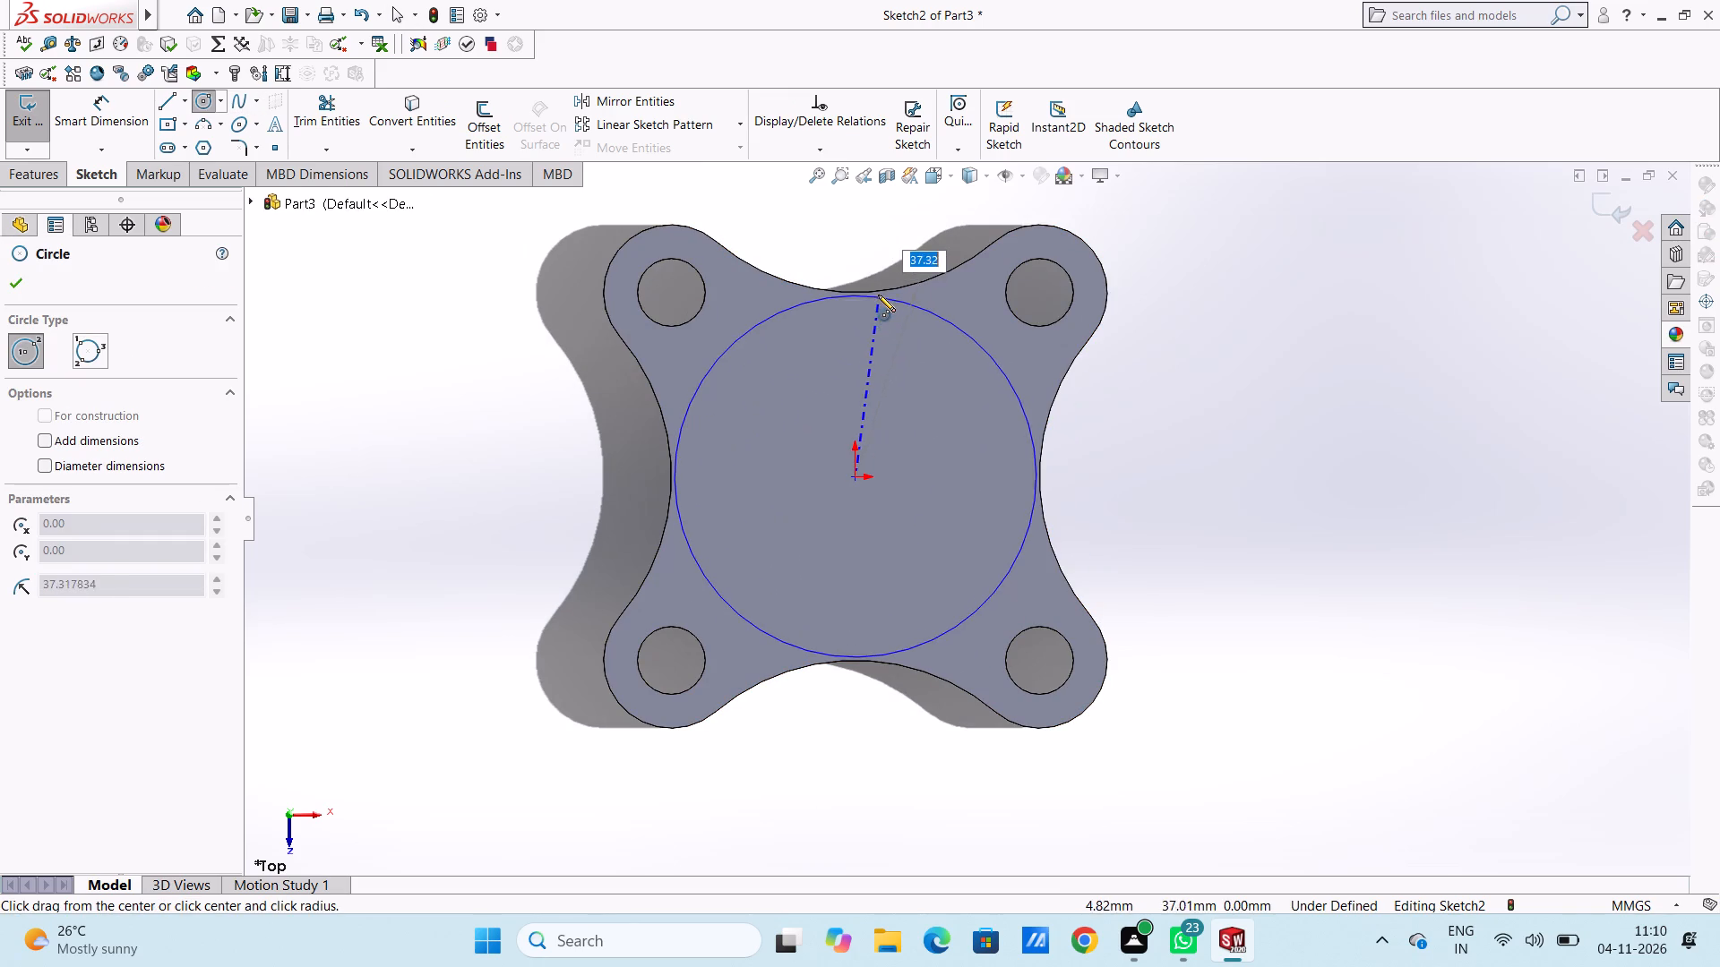
click(876, 292)
right_click(1274, 338)
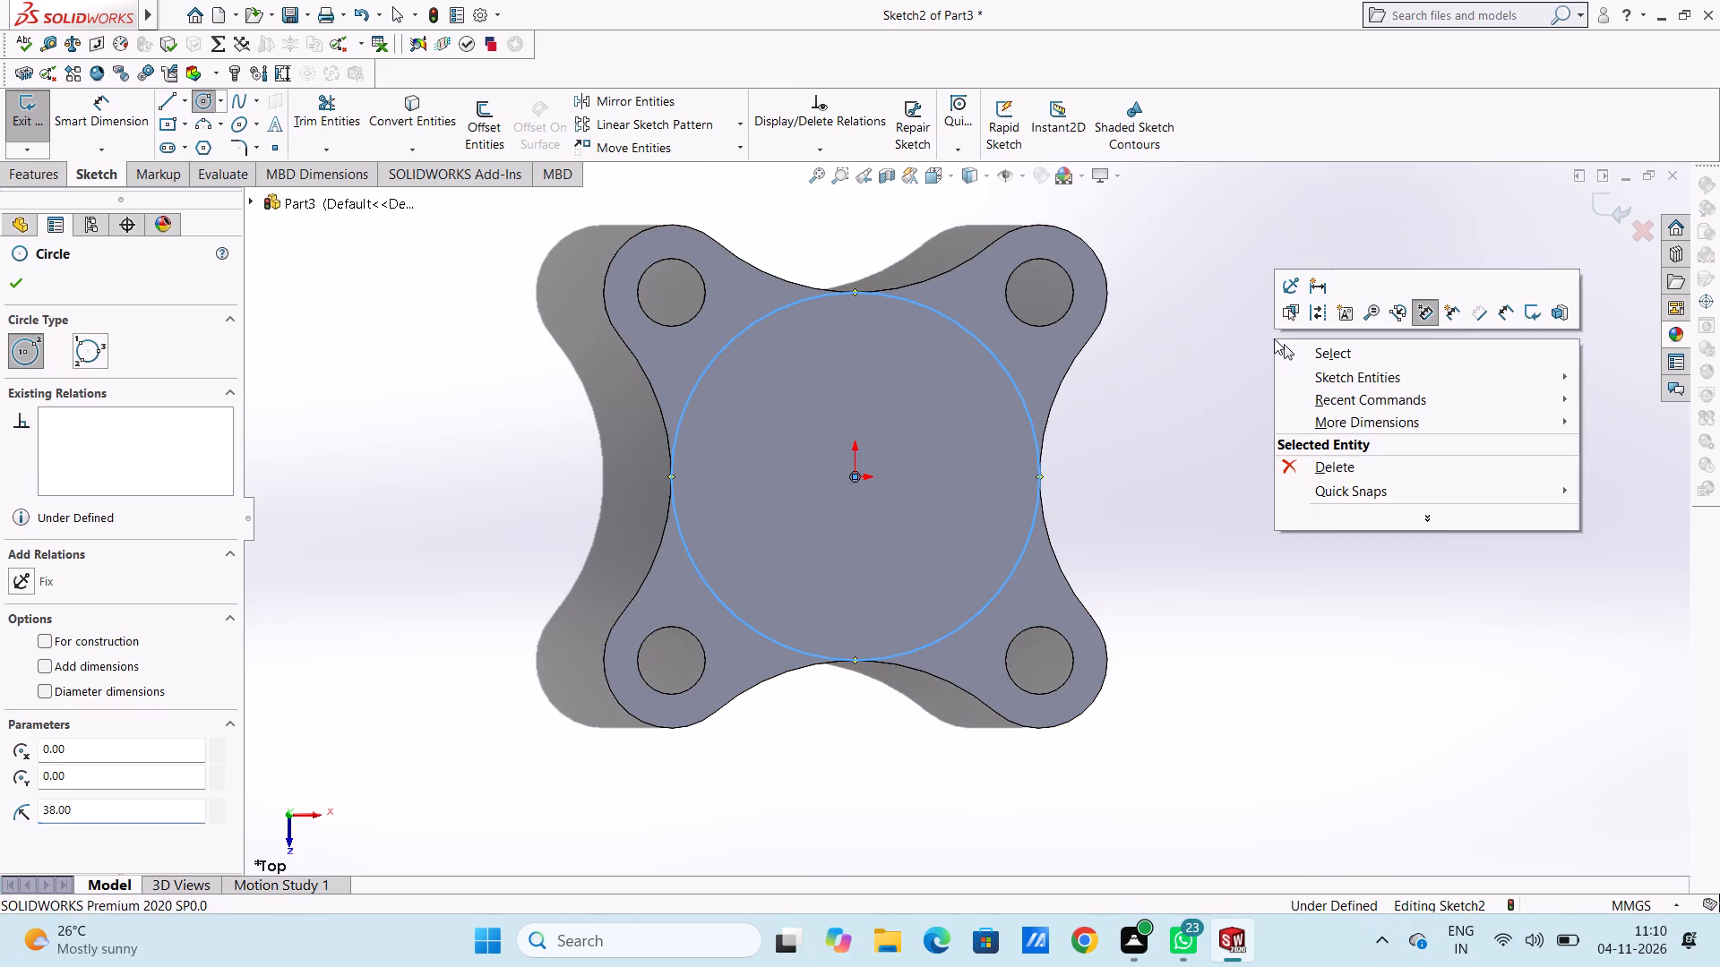
click(1286, 355)
click(1253, 386)
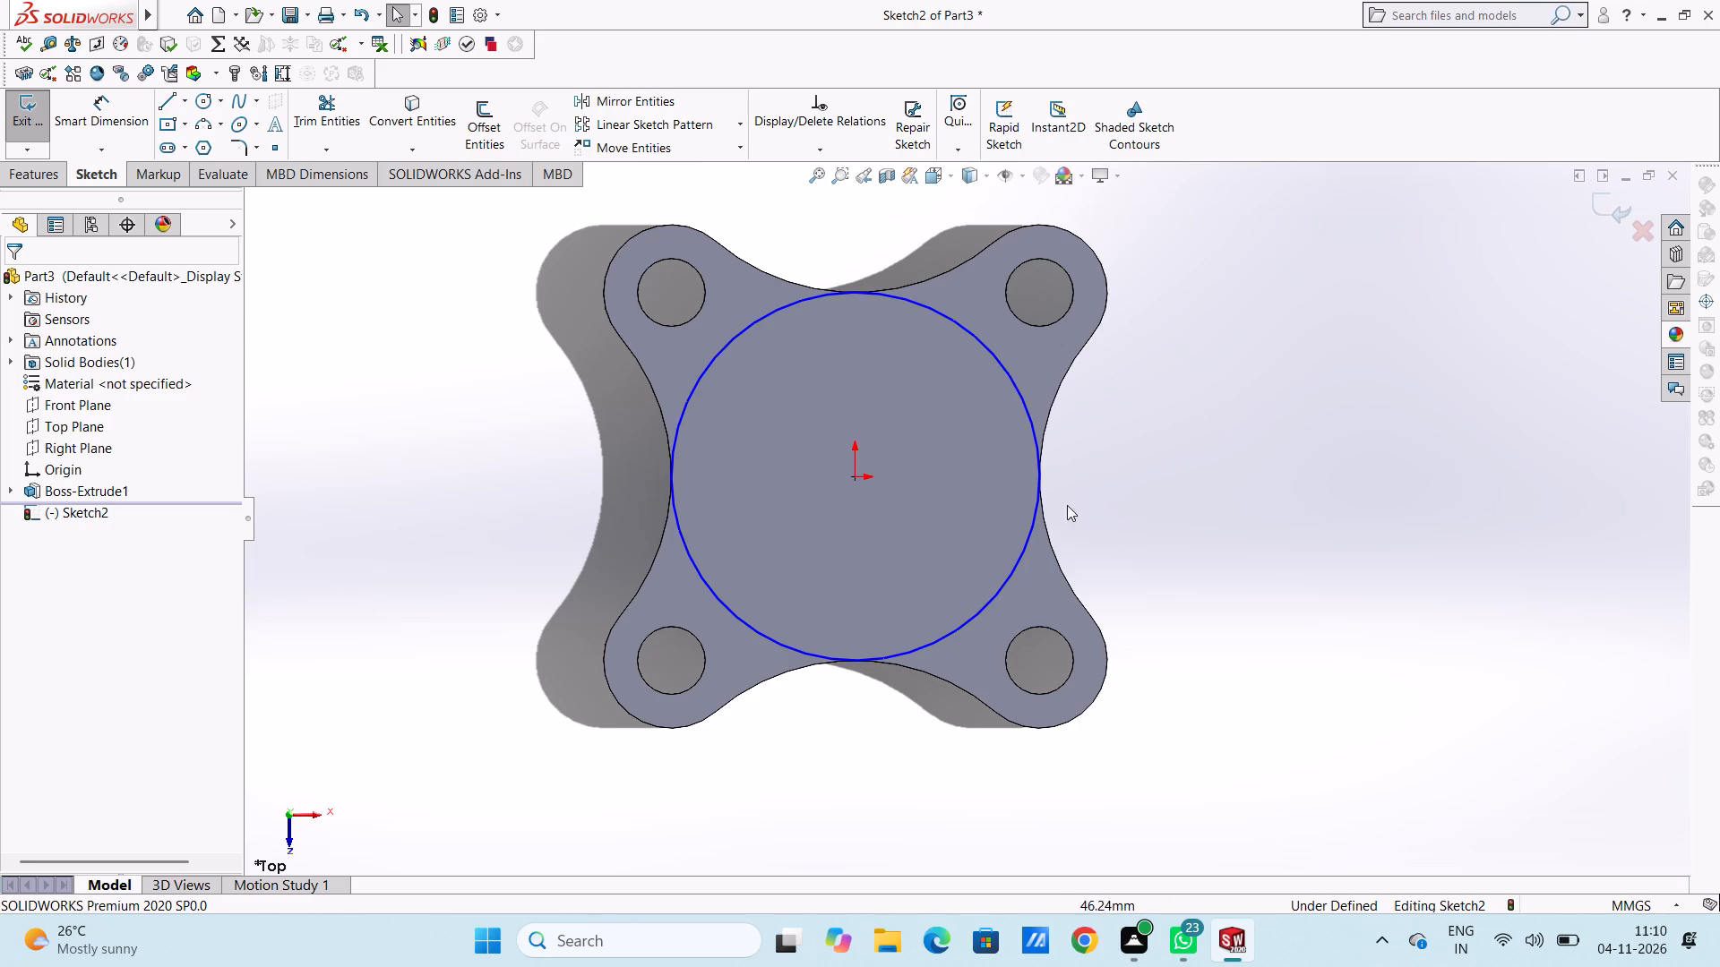
Dimension the central circle and set its diameter to 74 mm.
scroll(931, 341, up, 1)
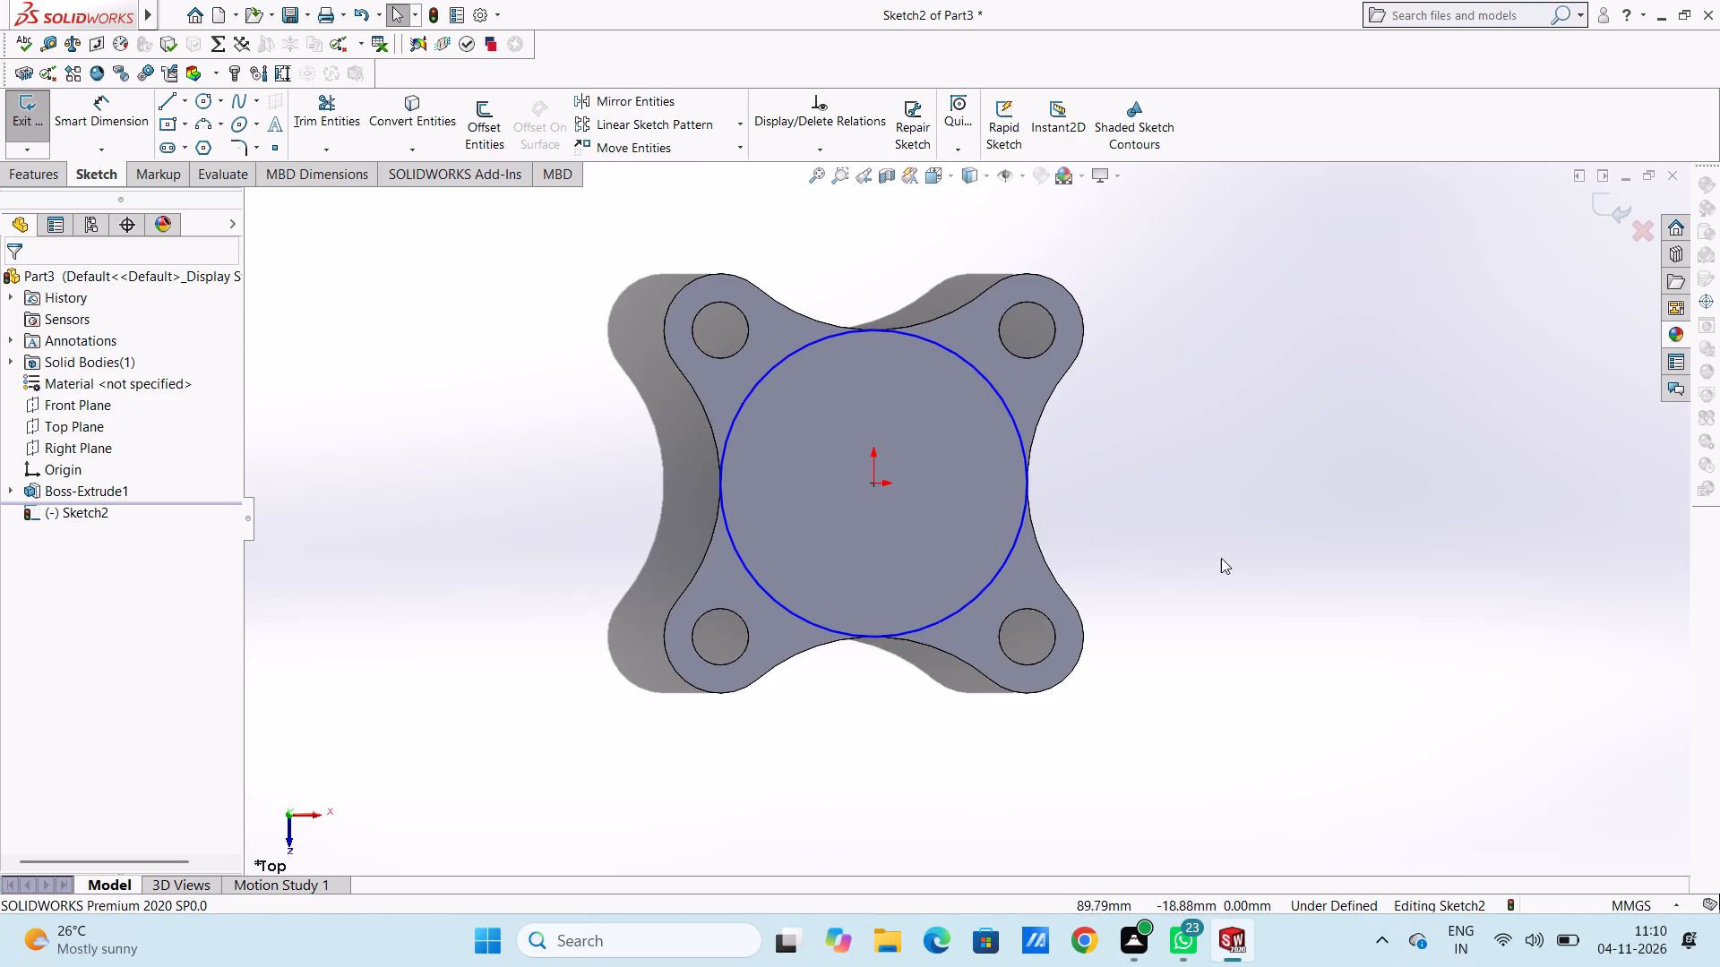
click(126, 108)
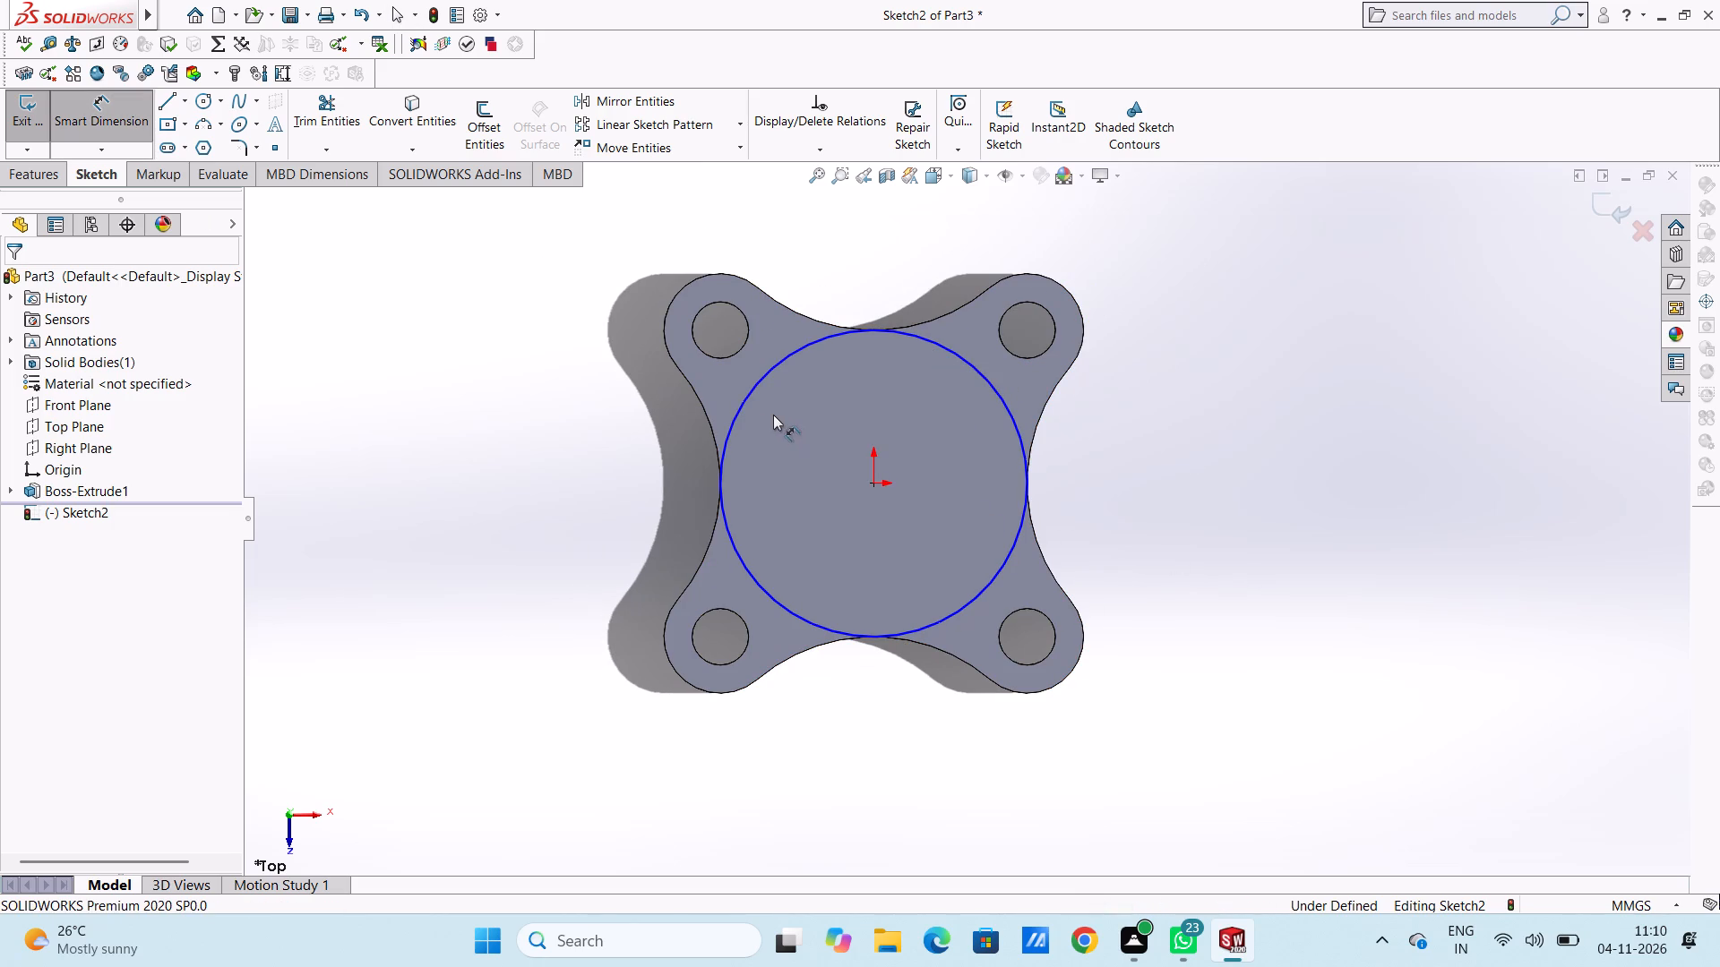
click(751, 398)
click(456, 292)
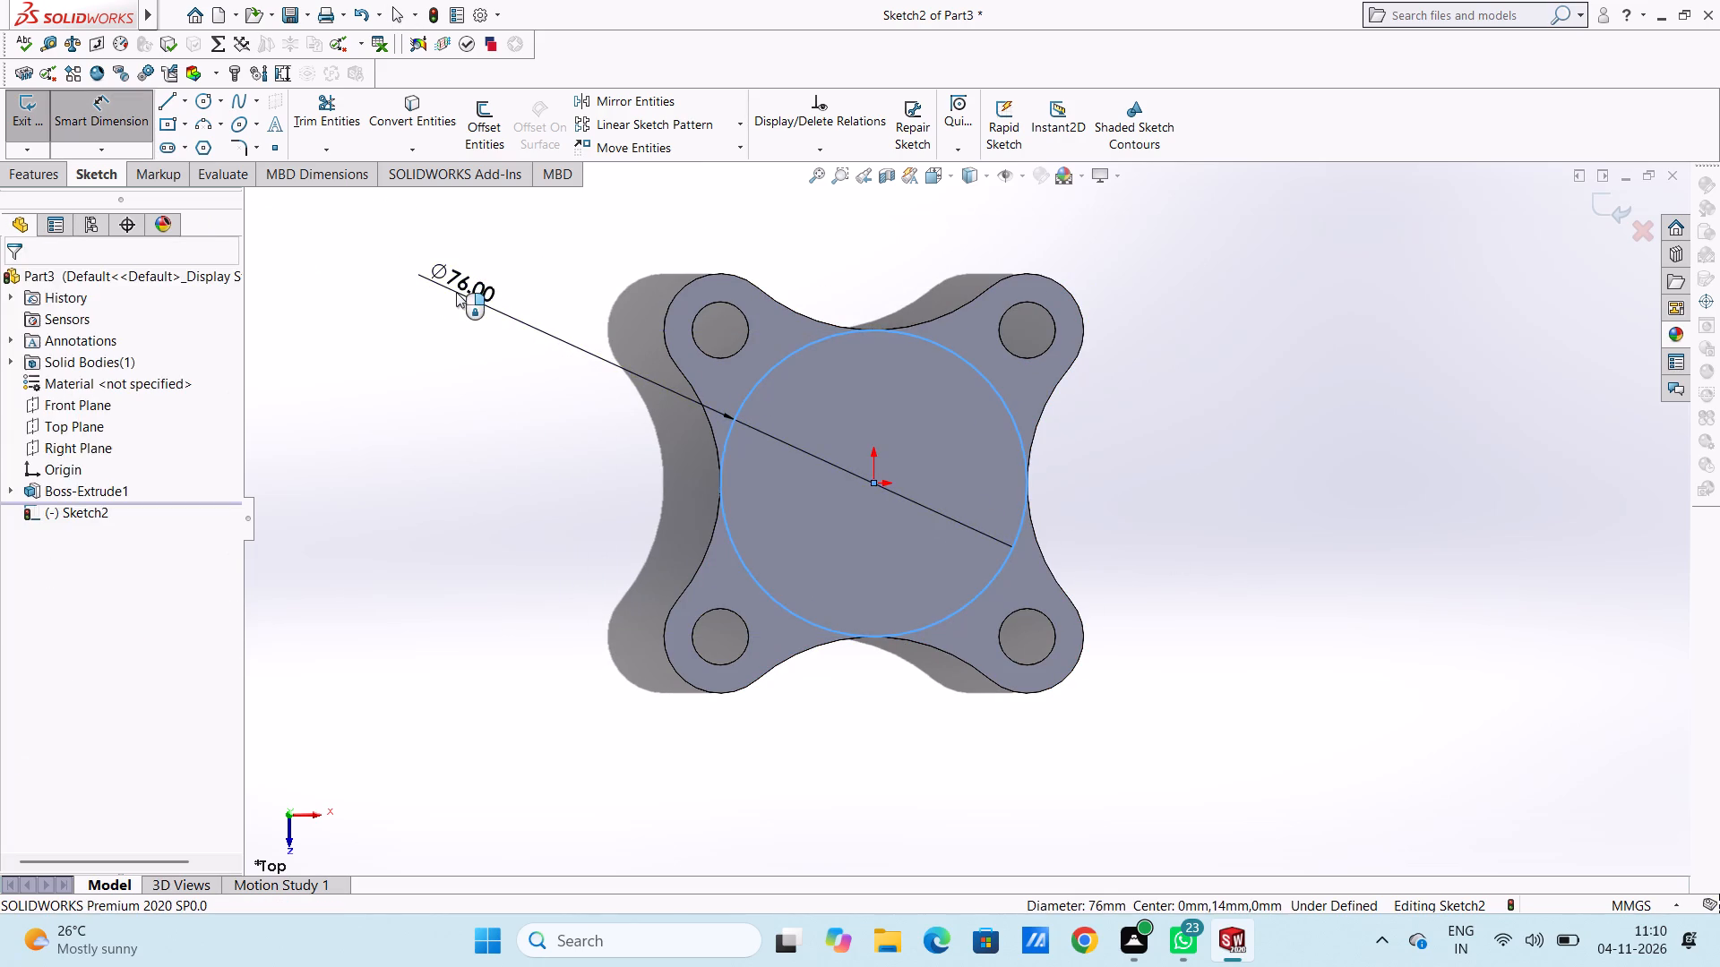
text(74)
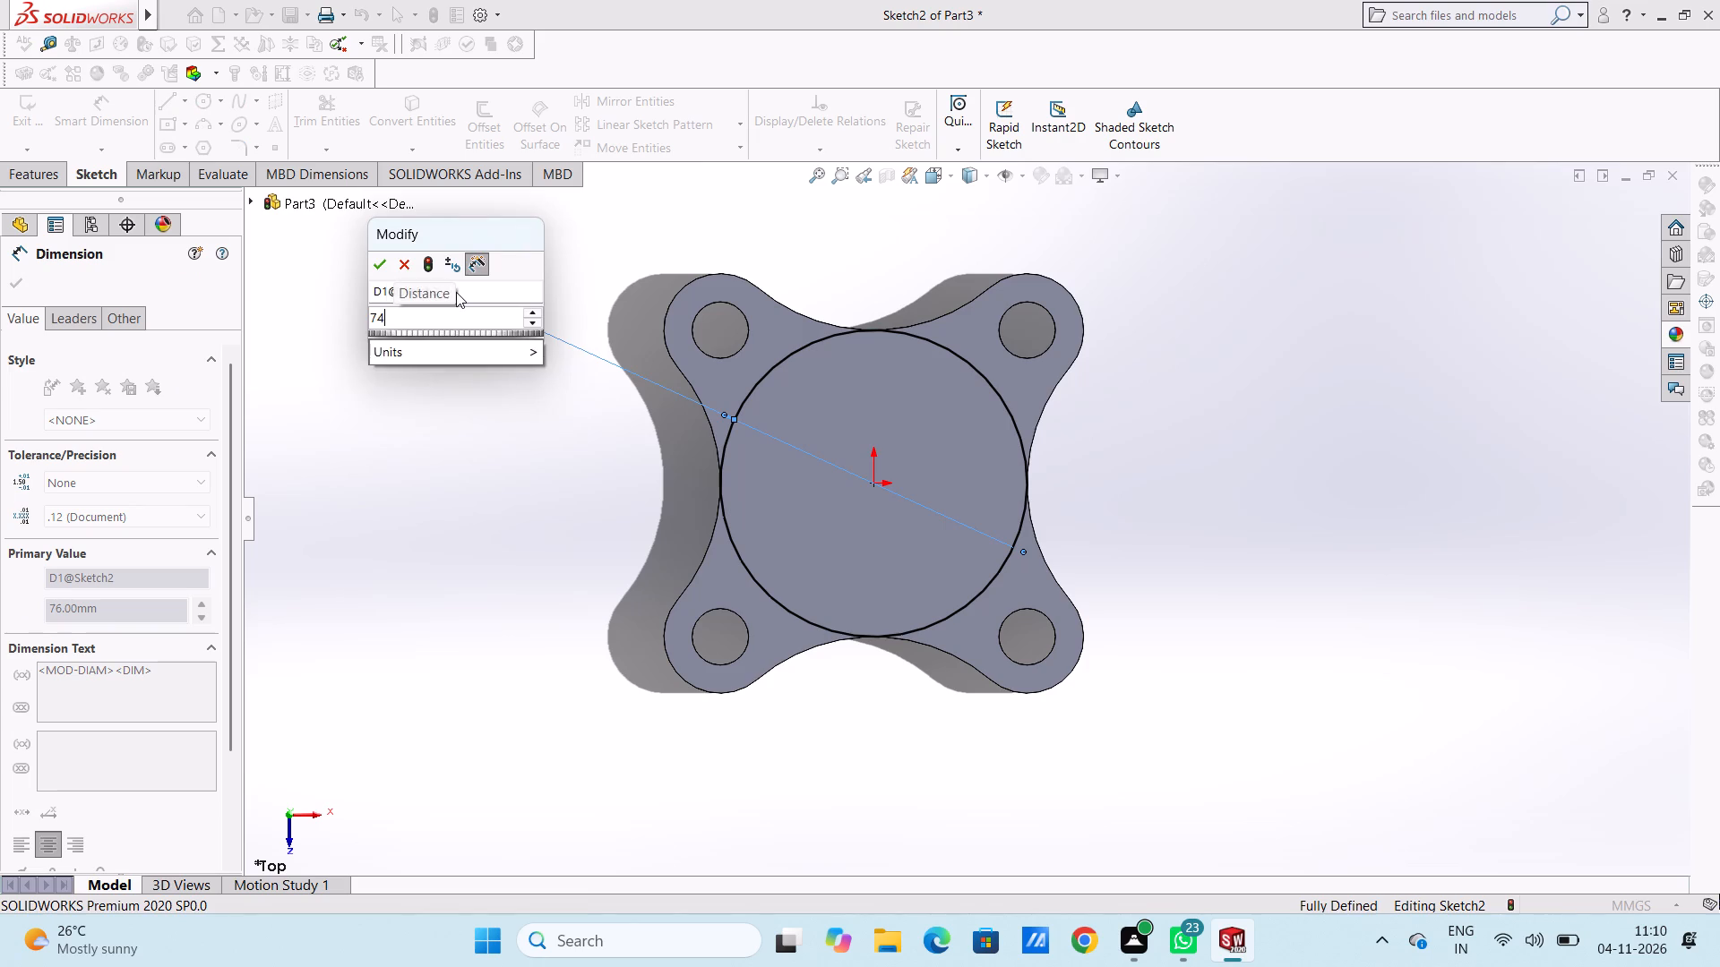
key(Return)
click(463, 447)
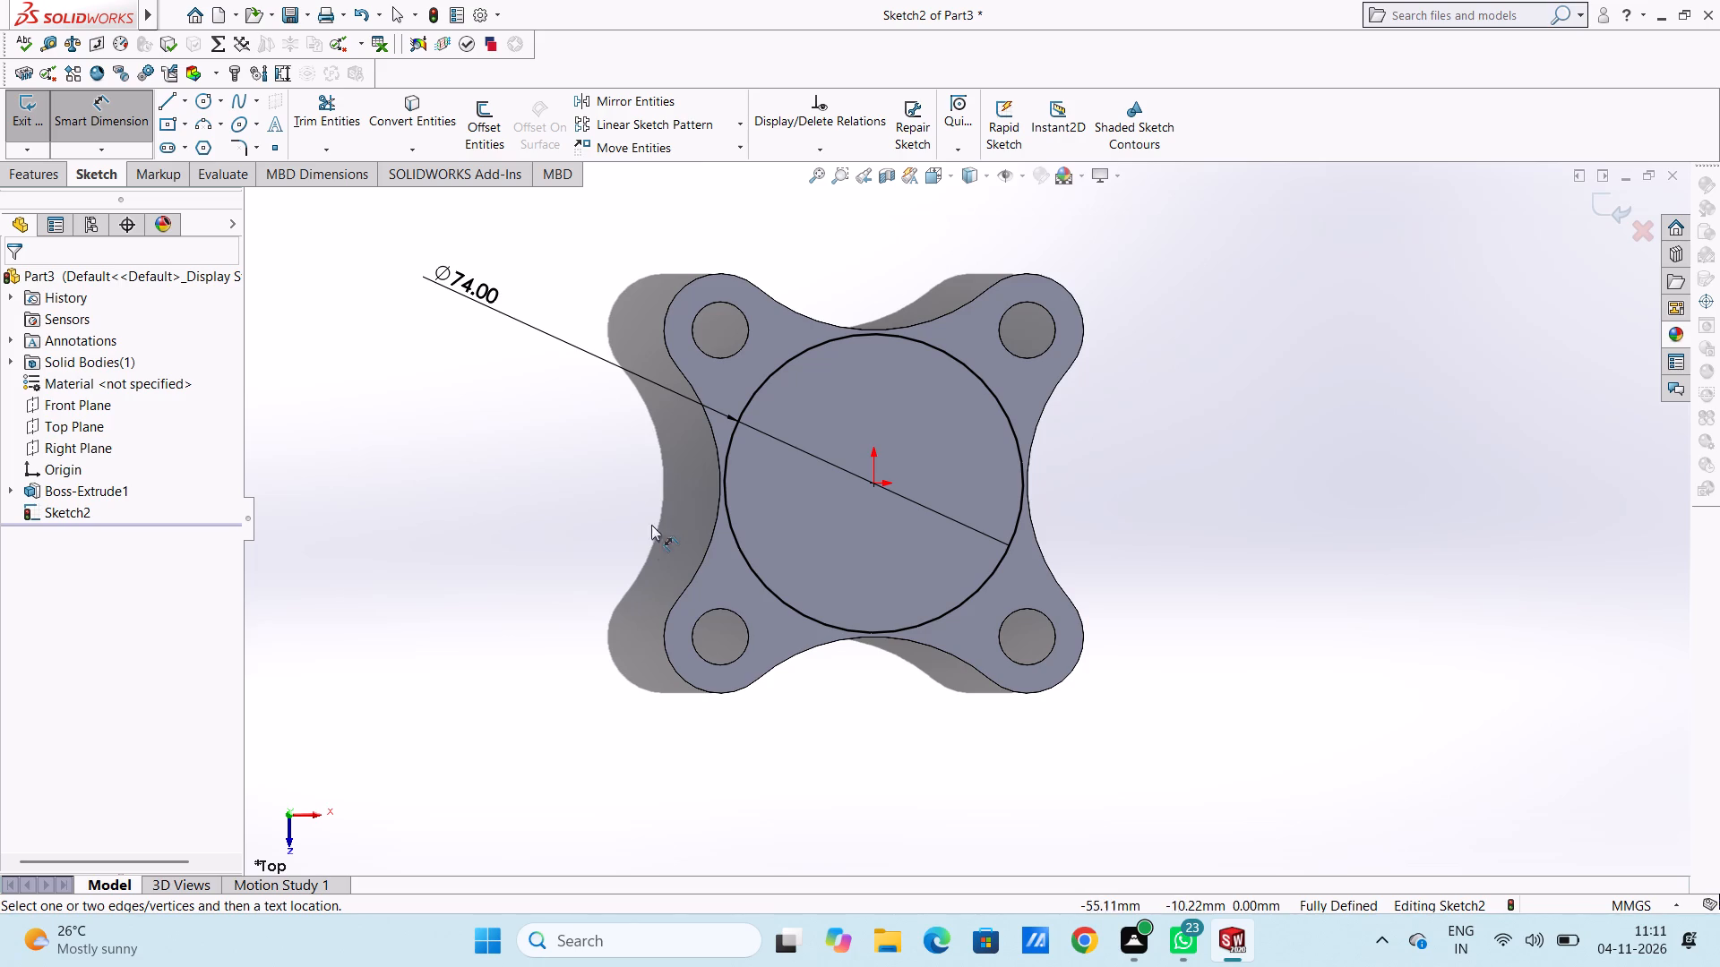
Extrude the central circle upward from the plate's top face as a merged blind boss with a depth of 50-14 (36 mm).
scroll(615, 556, up, 1)
middle_drag(615, 556, 615, 417)
scroll(901, 472, up, 2)
middle_drag(1059, 532, 1062, 412)
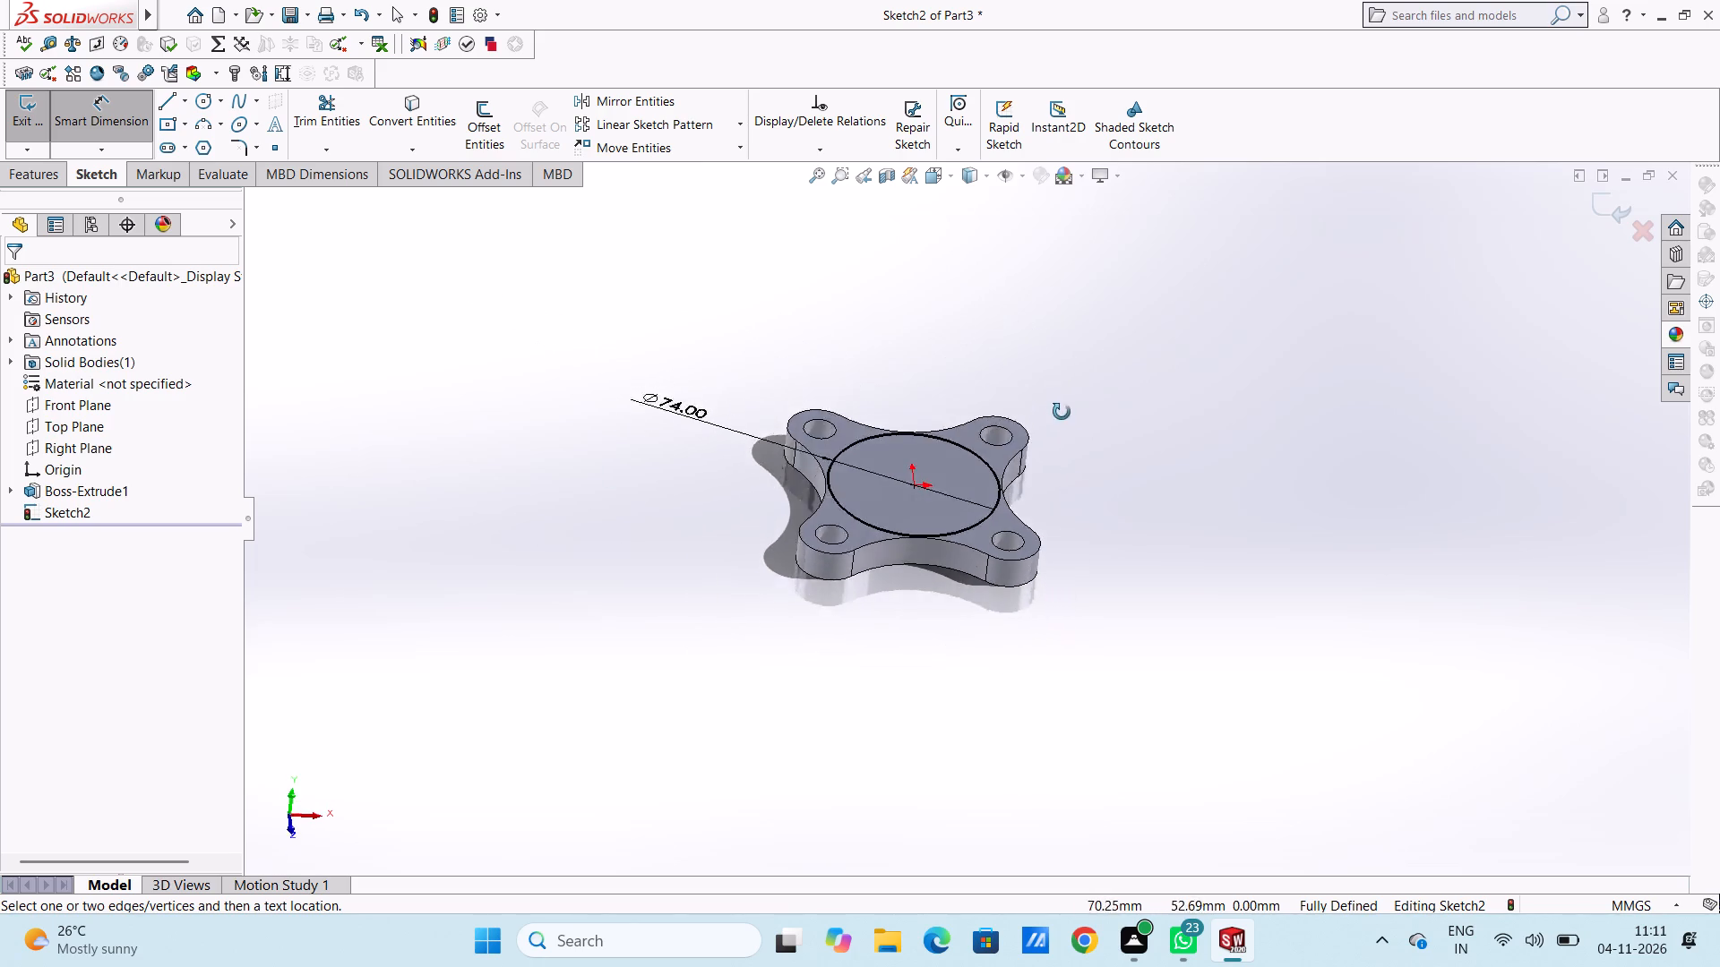
middle_drag(1062, 412, 1016, 412)
scroll(1016, 413, down, 3)
click(119, 118)
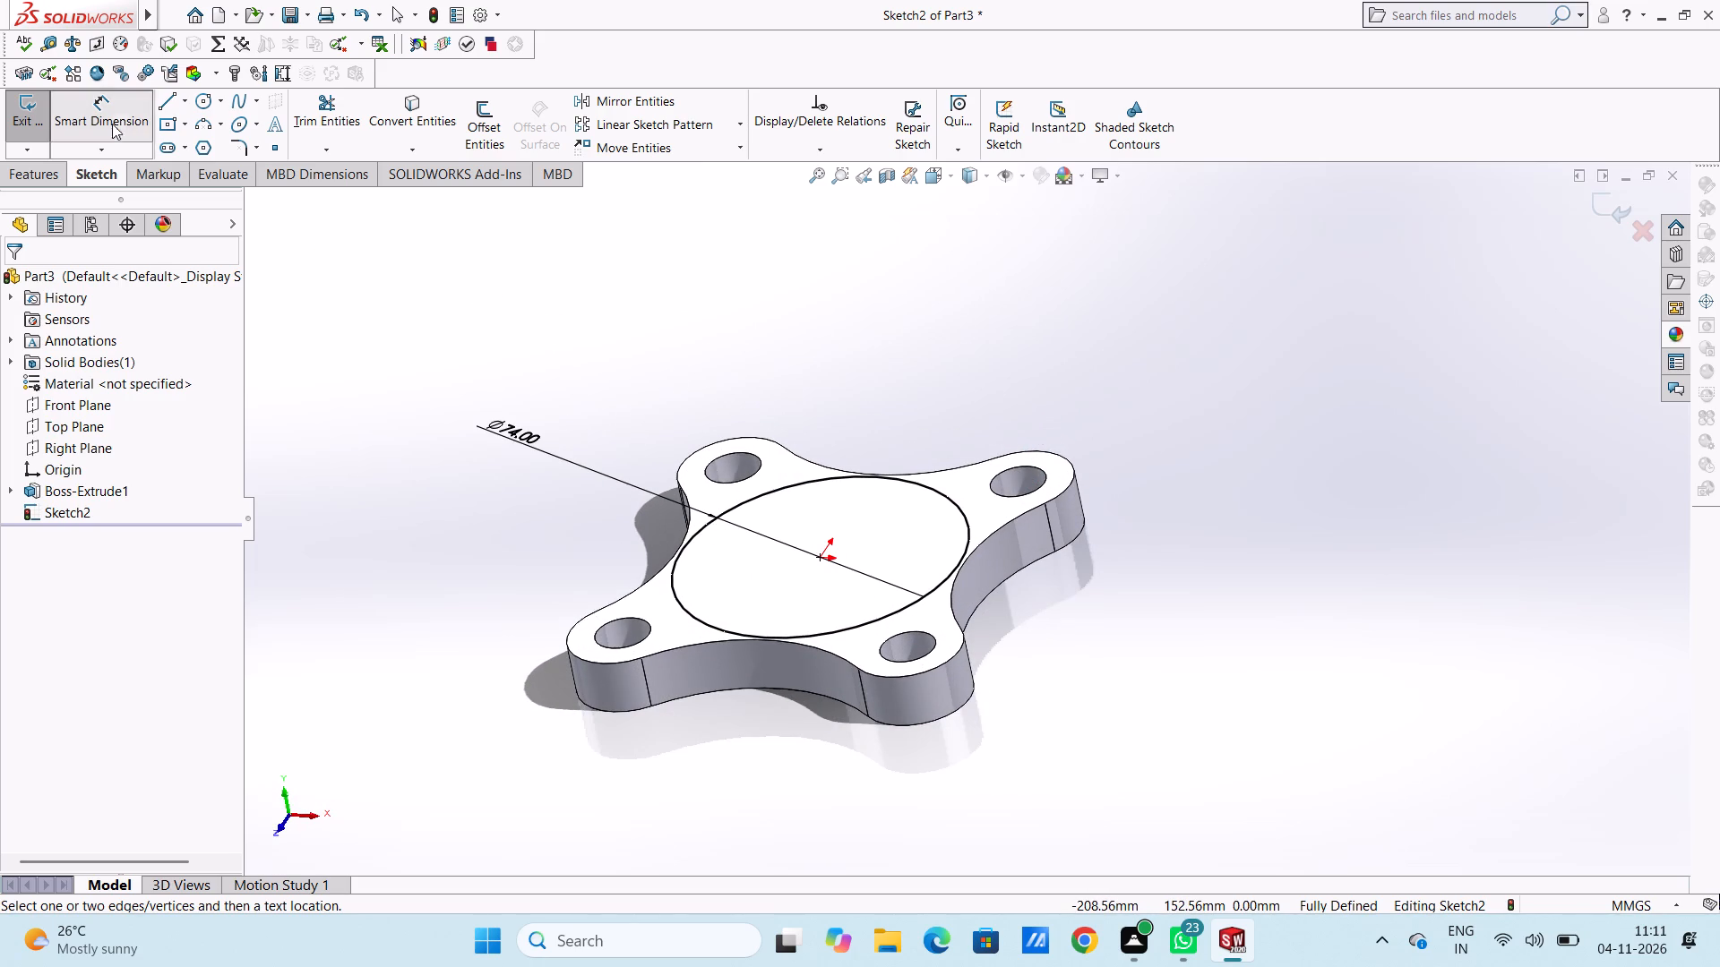
click(28, 184)
click(37, 134)
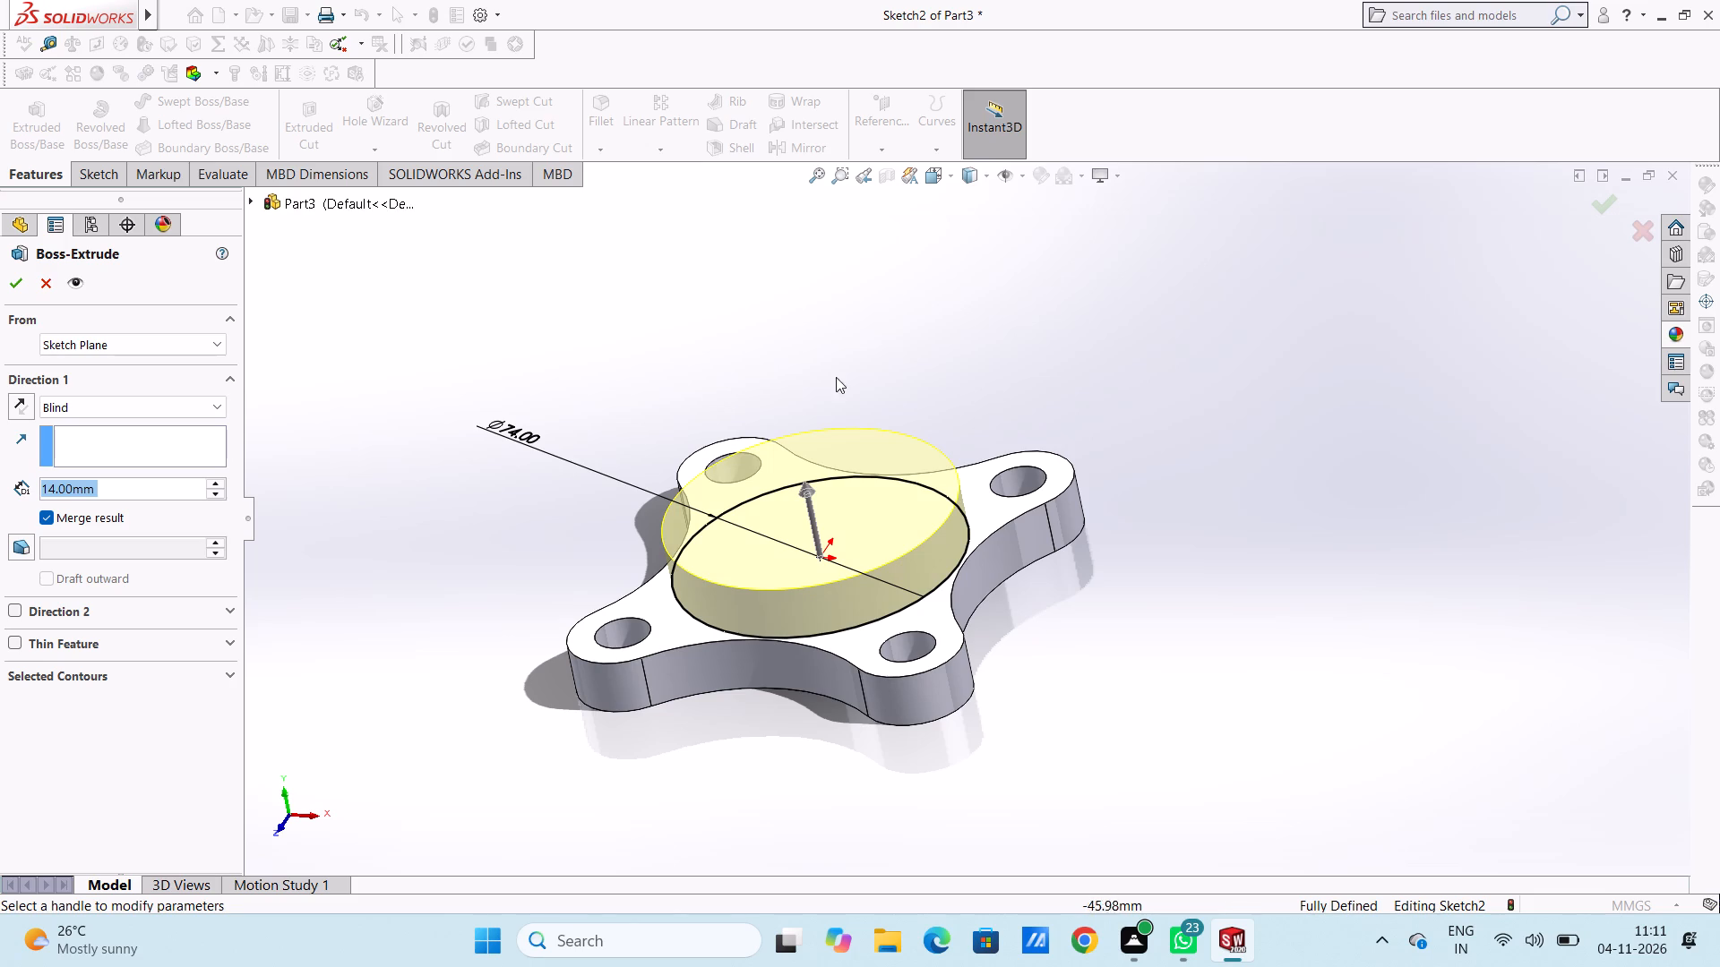
scroll(968, 460, down, 1)
middle_drag(985, 447, 987, 384)
middle_click(953, 423)
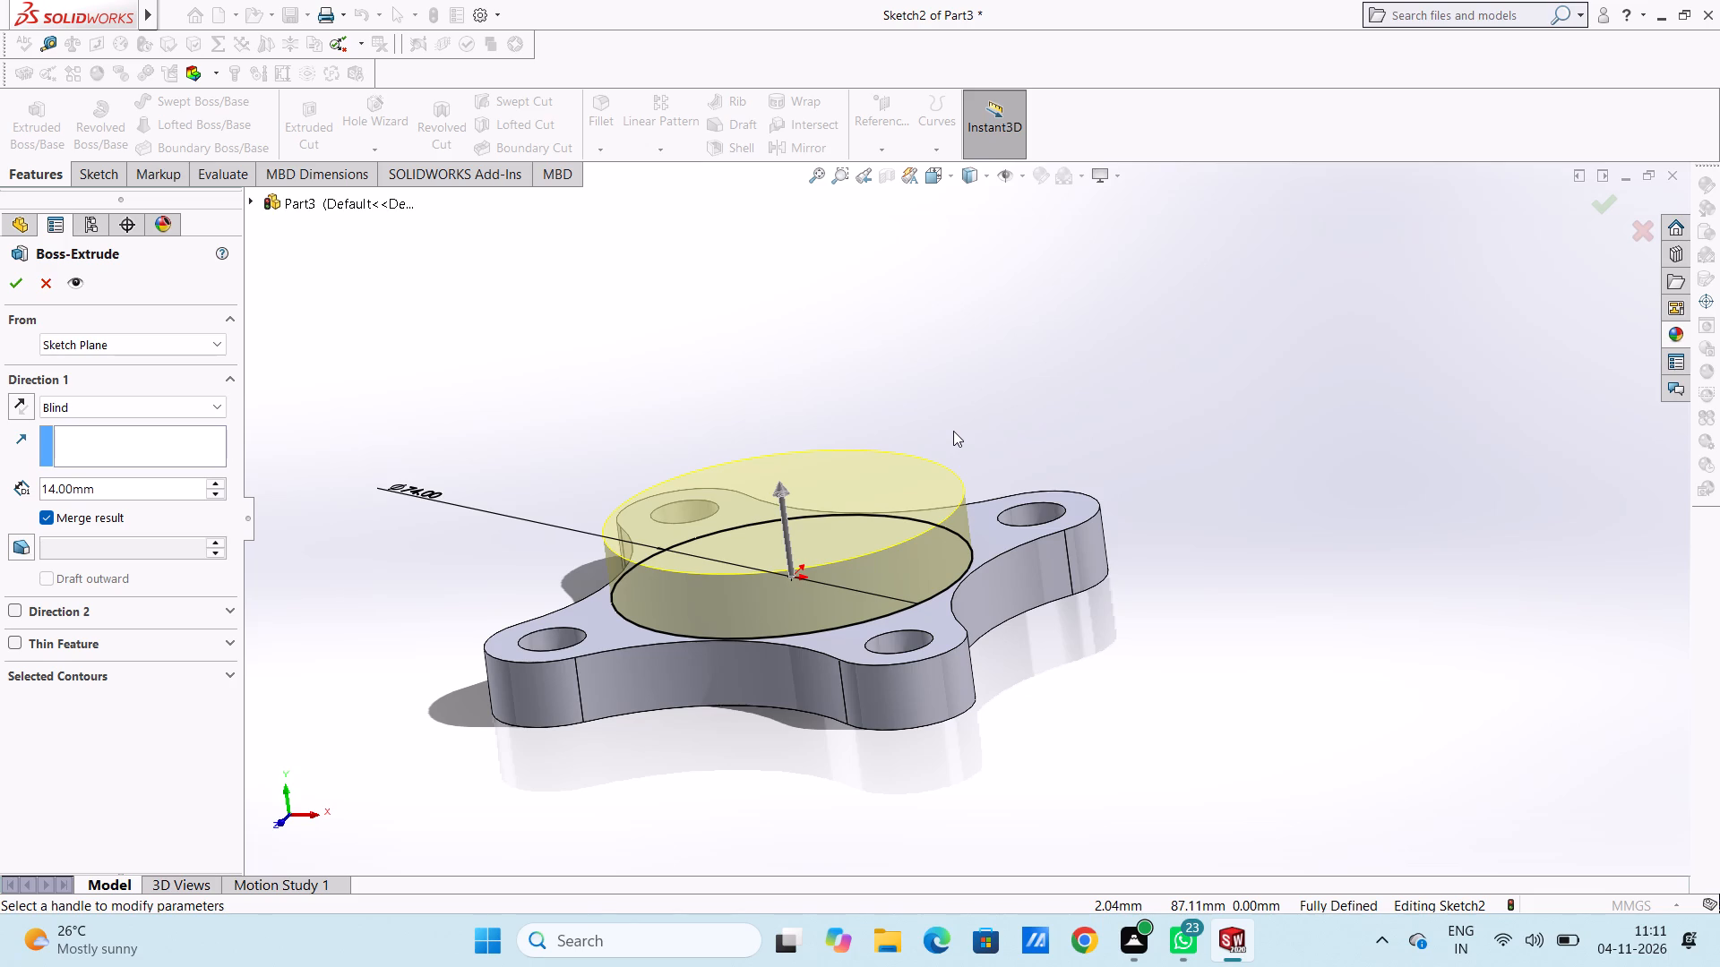
click(141, 406)
click(325, 411)
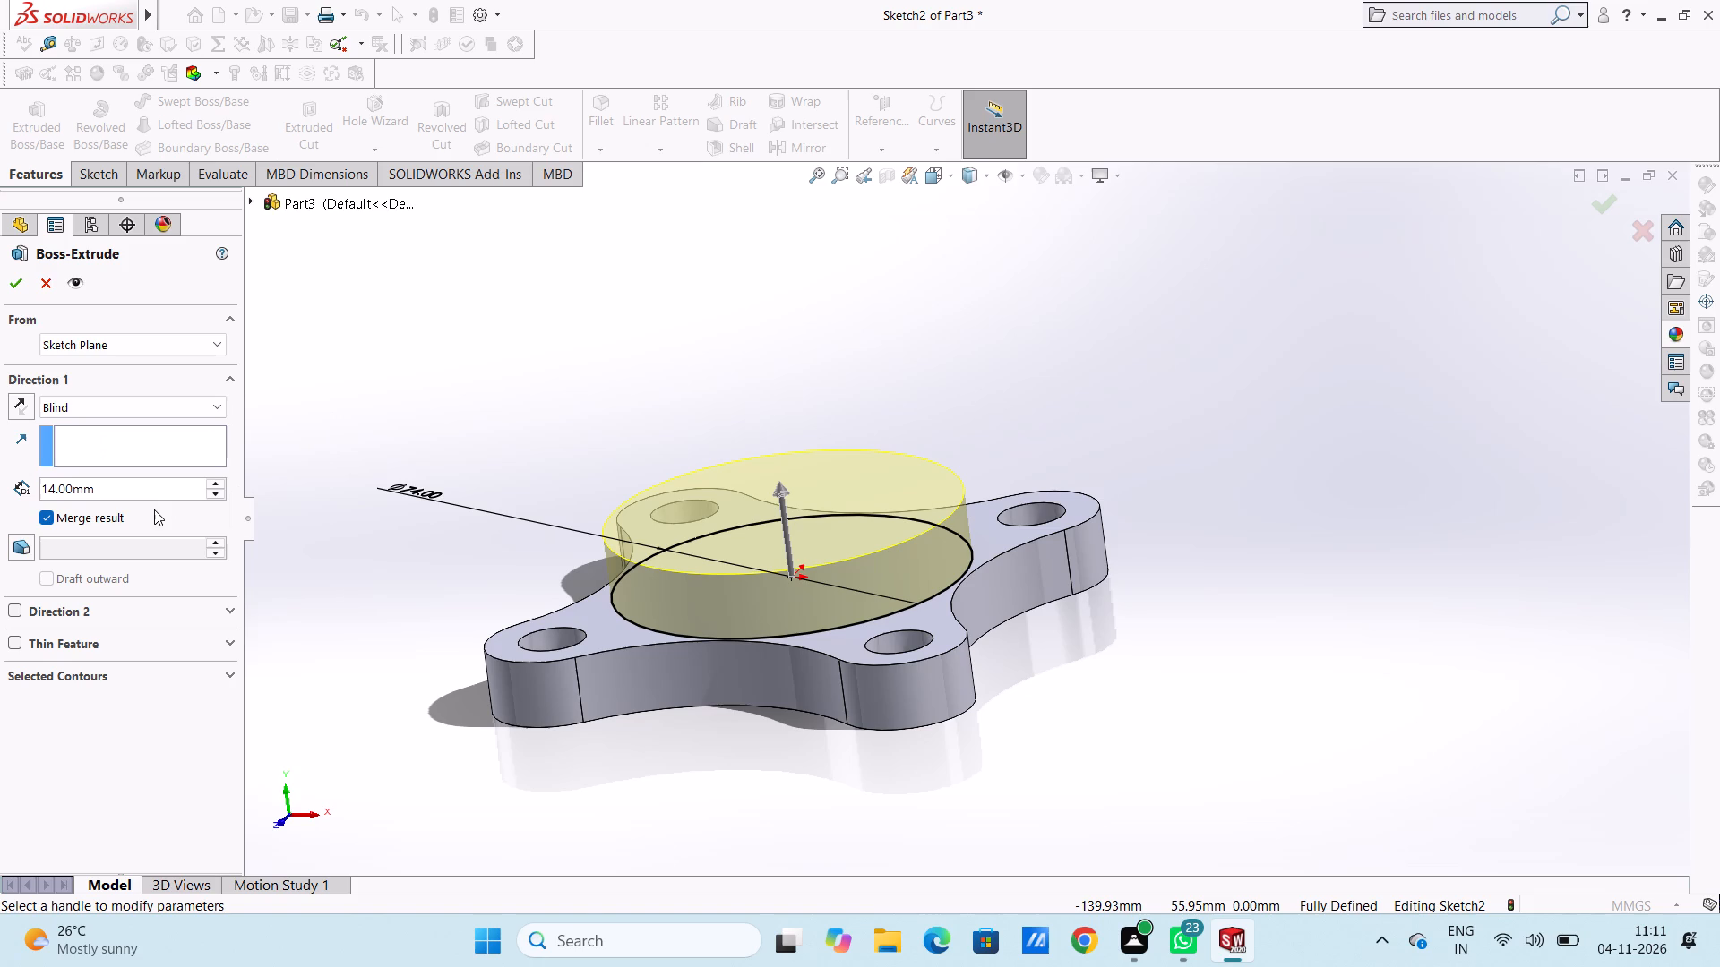
double_click(145, 490)
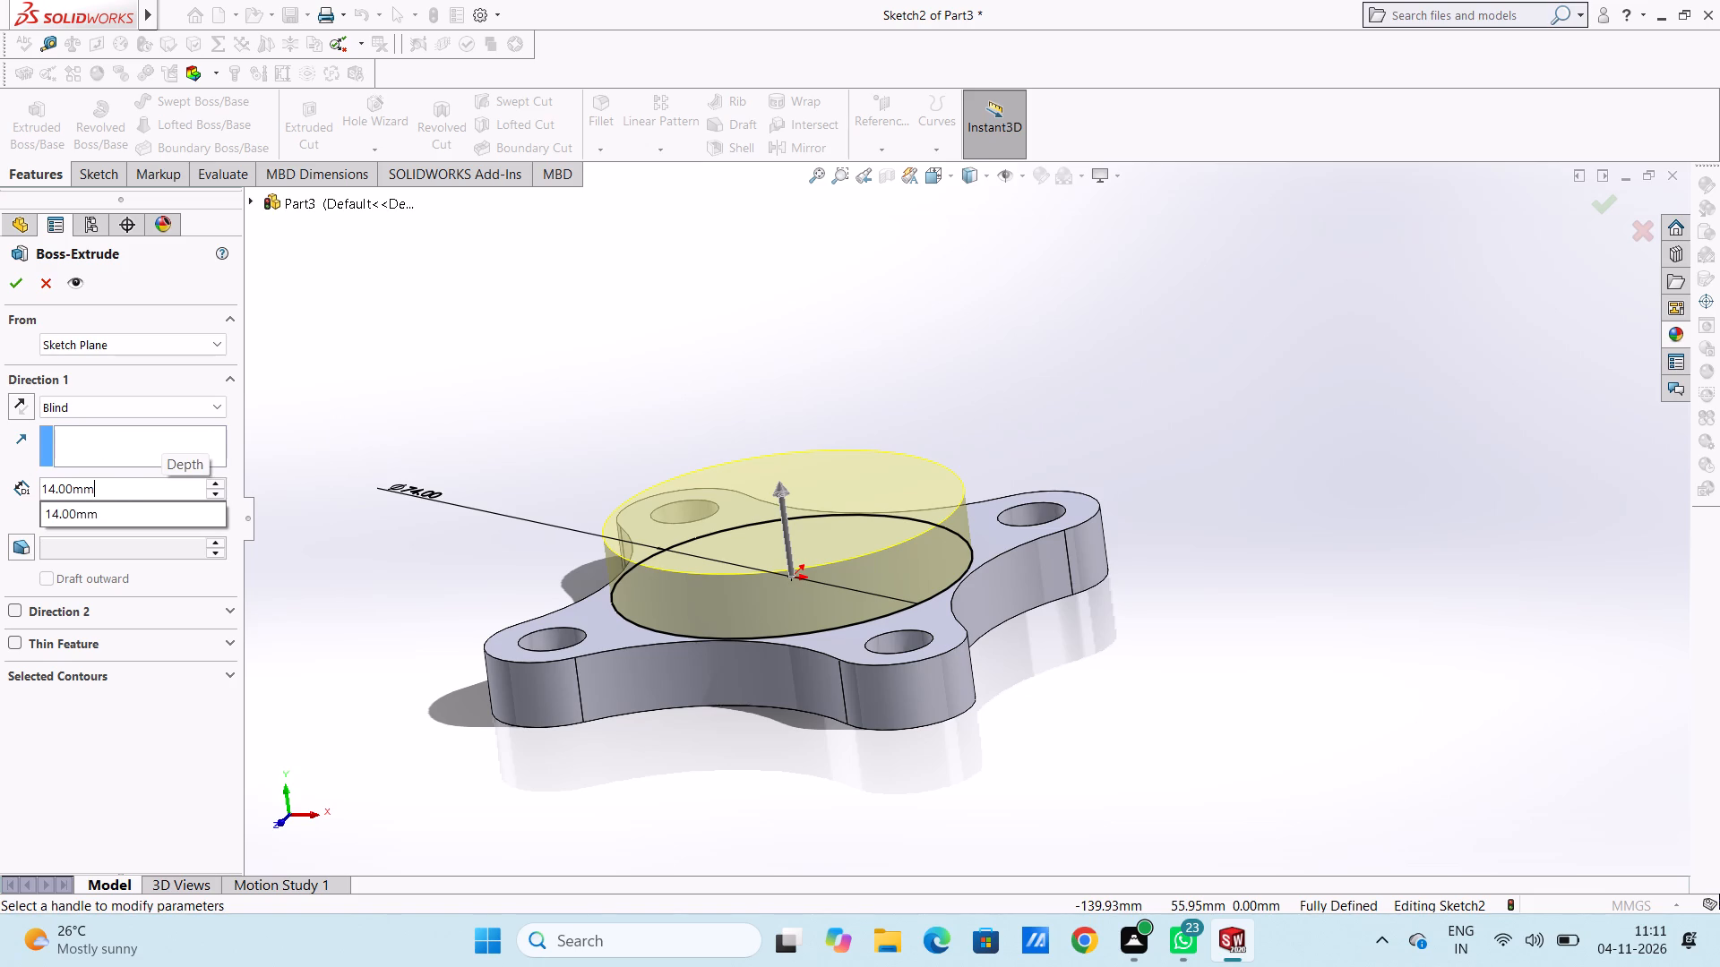
double_click(129, 480)
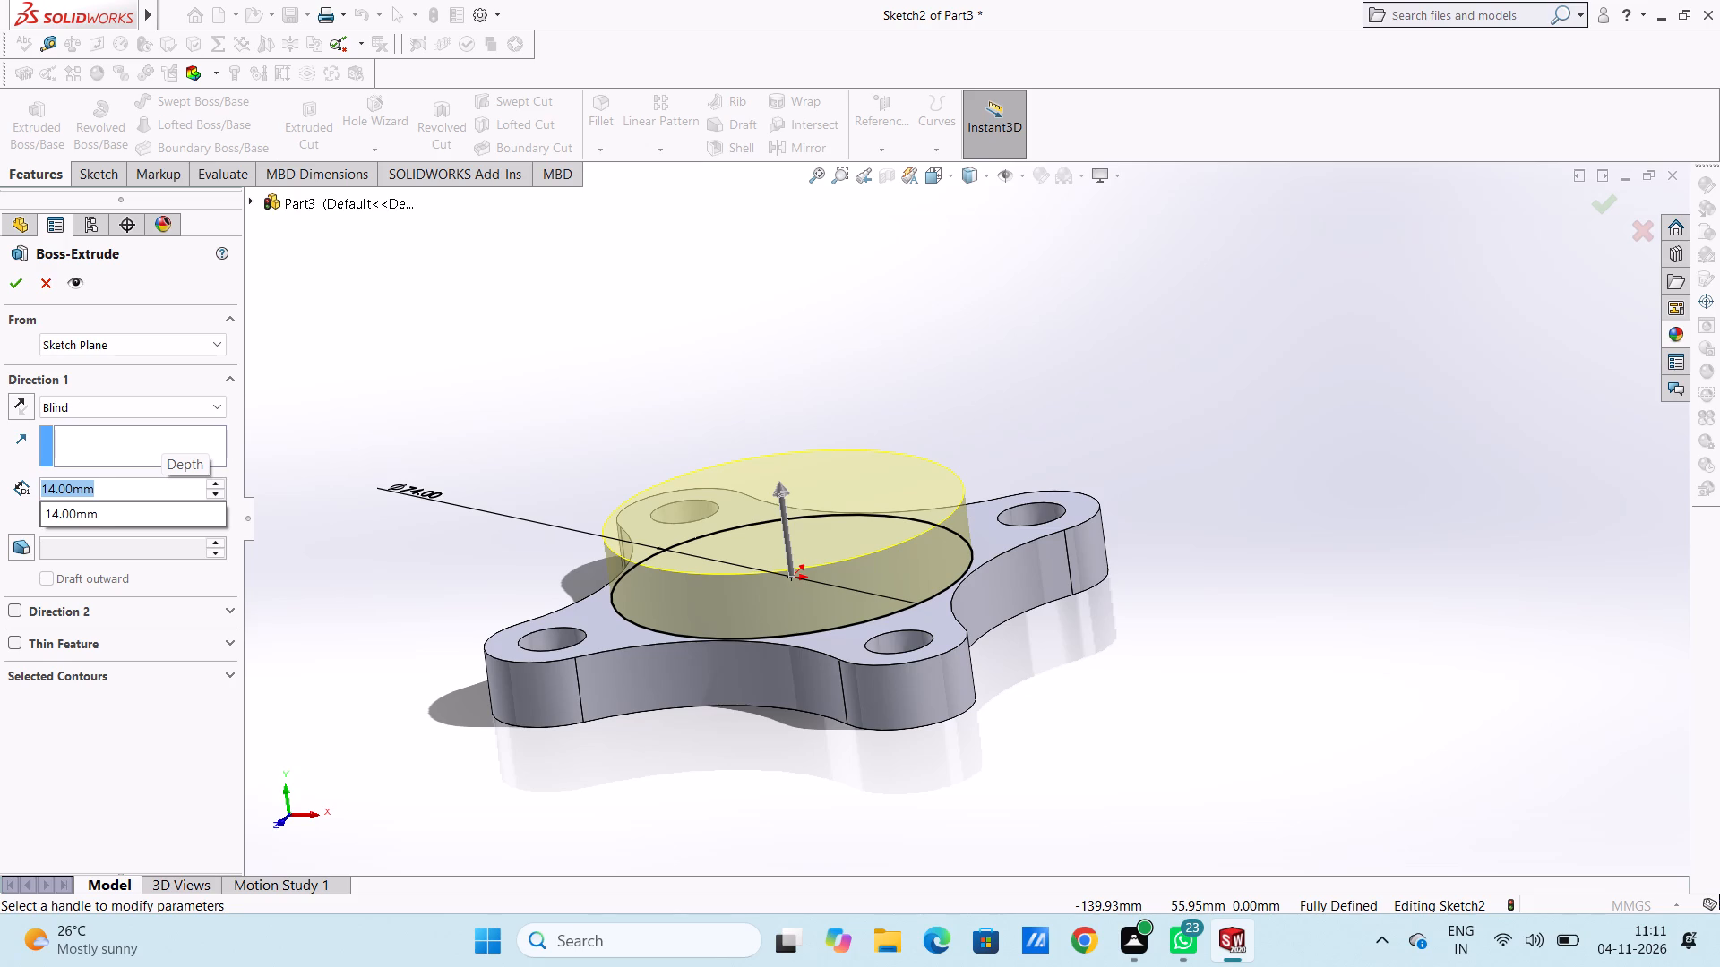
text(50-)
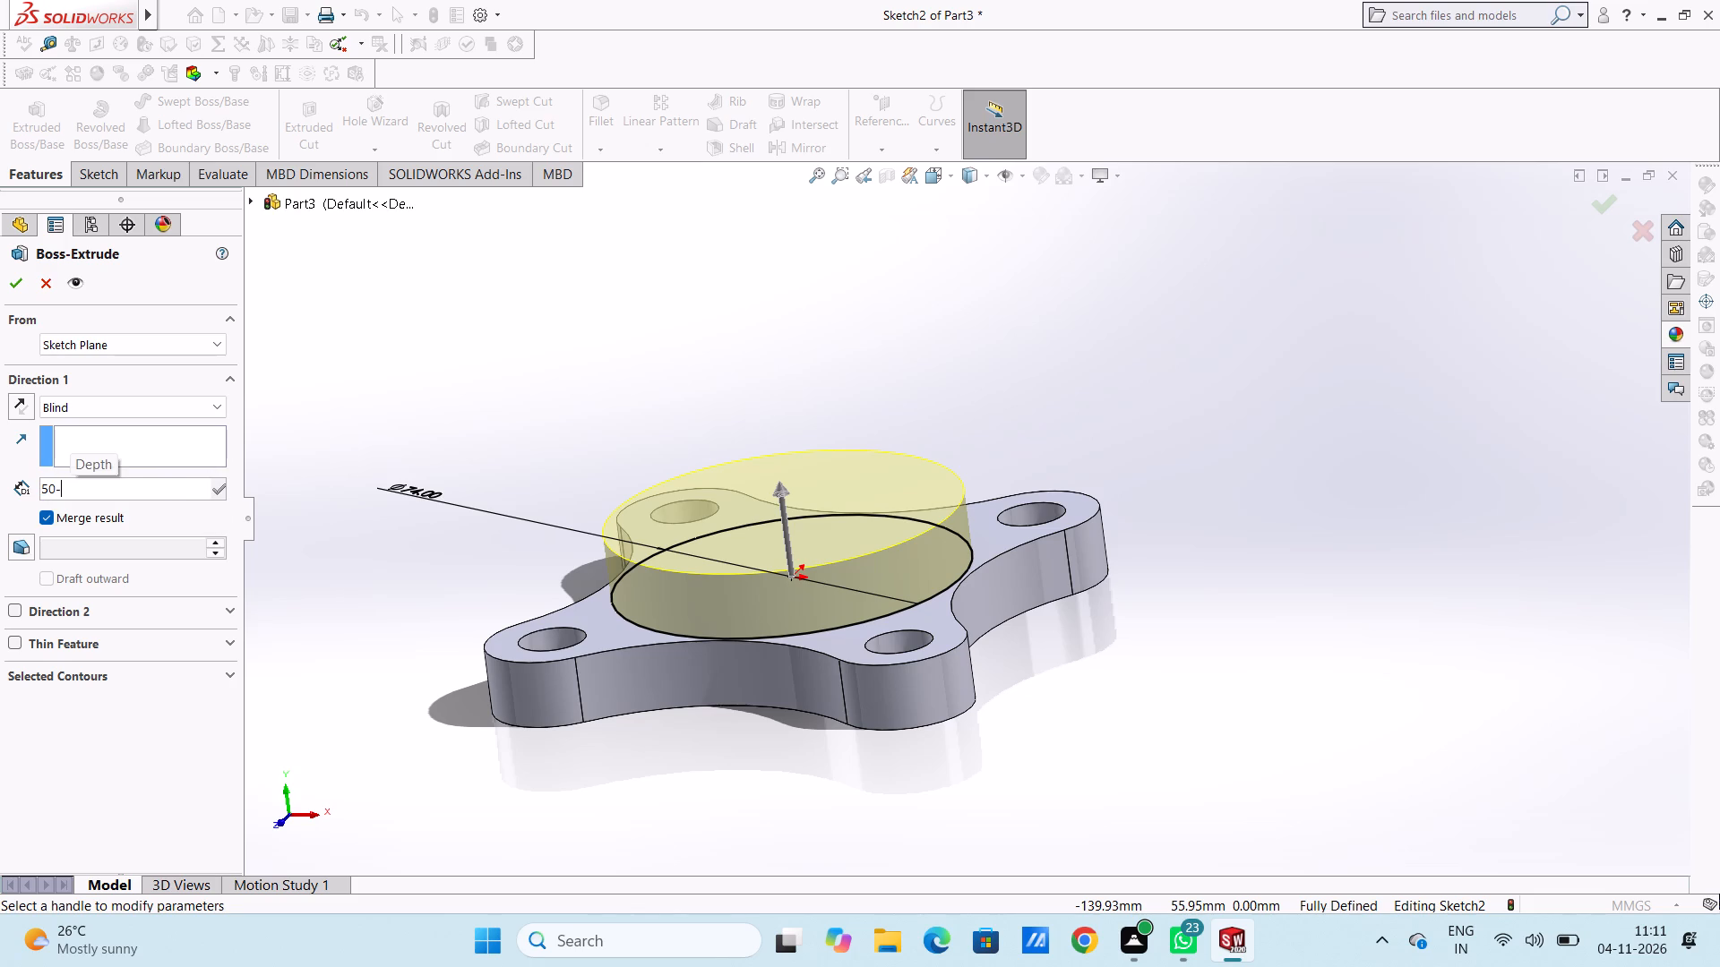
text(14)
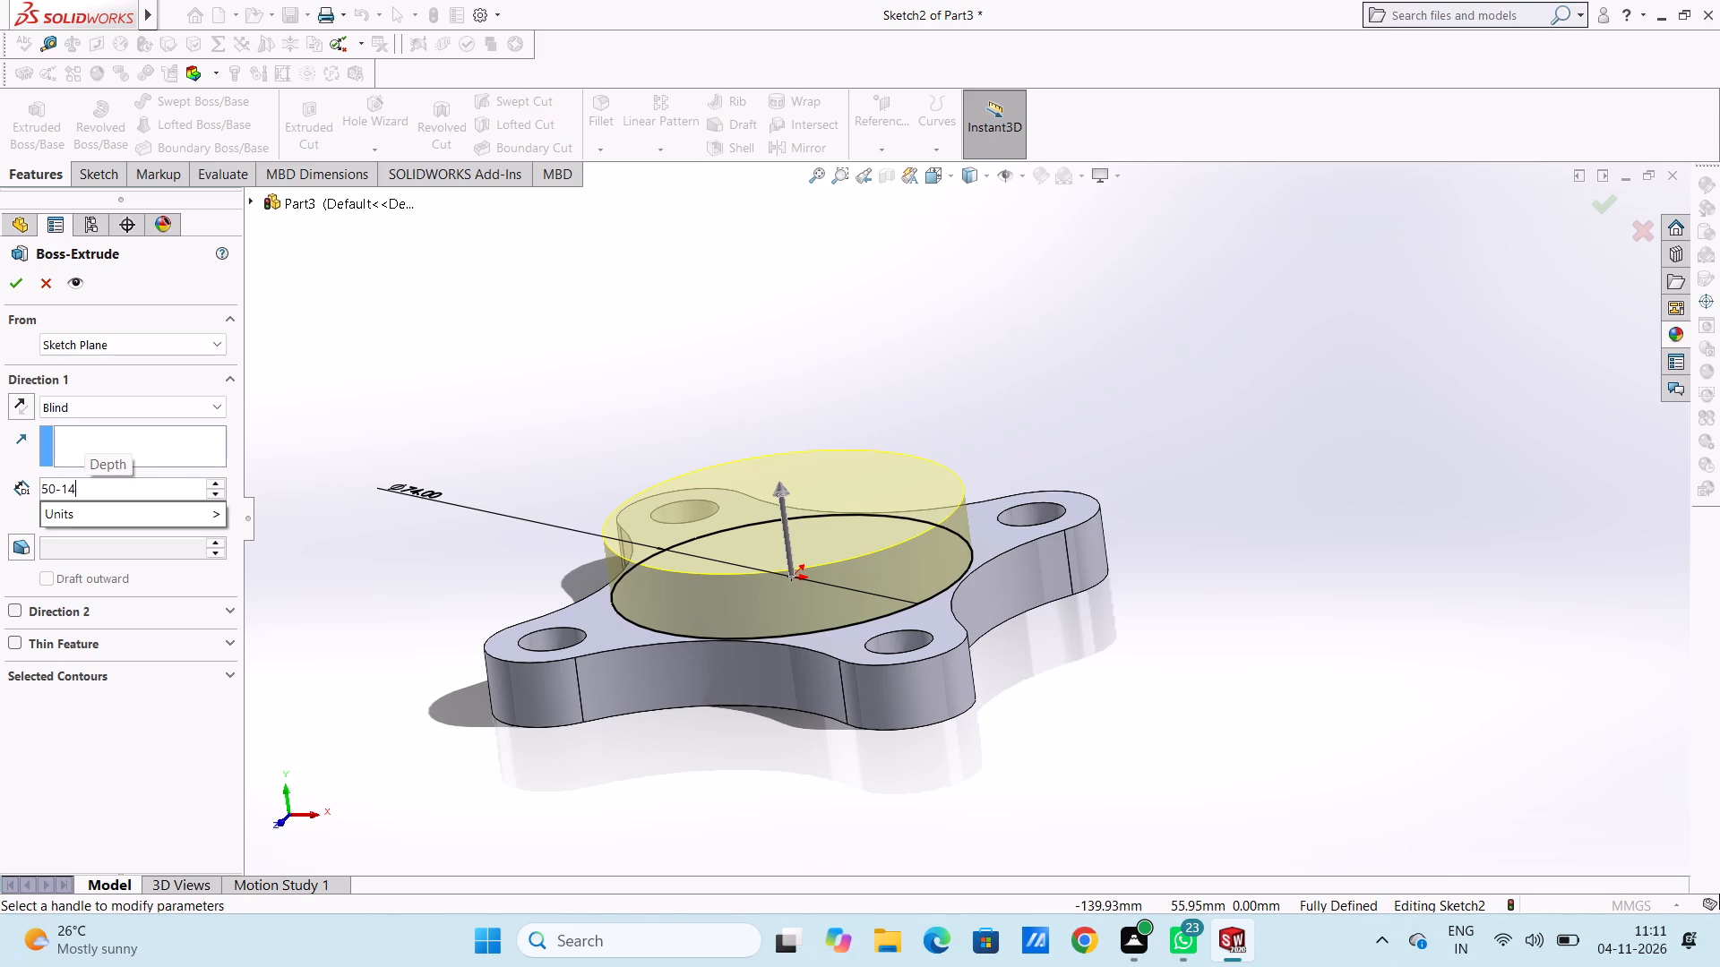
key(Return)
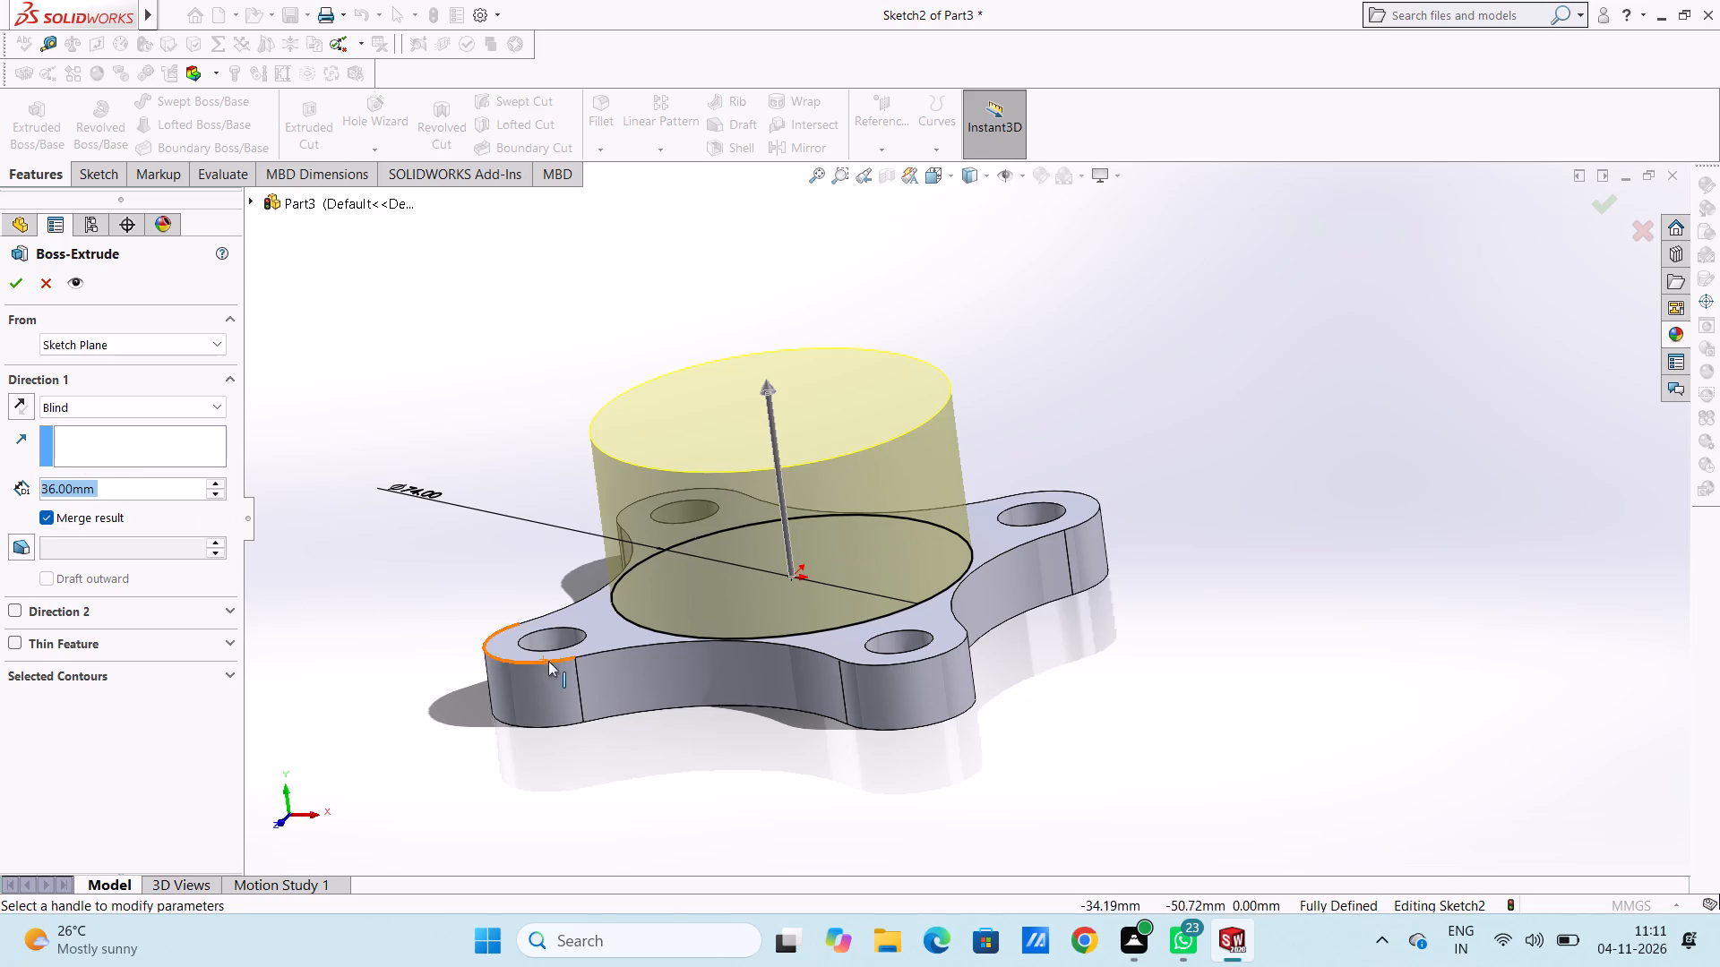
middle_drag(554, 657, 568, 601)
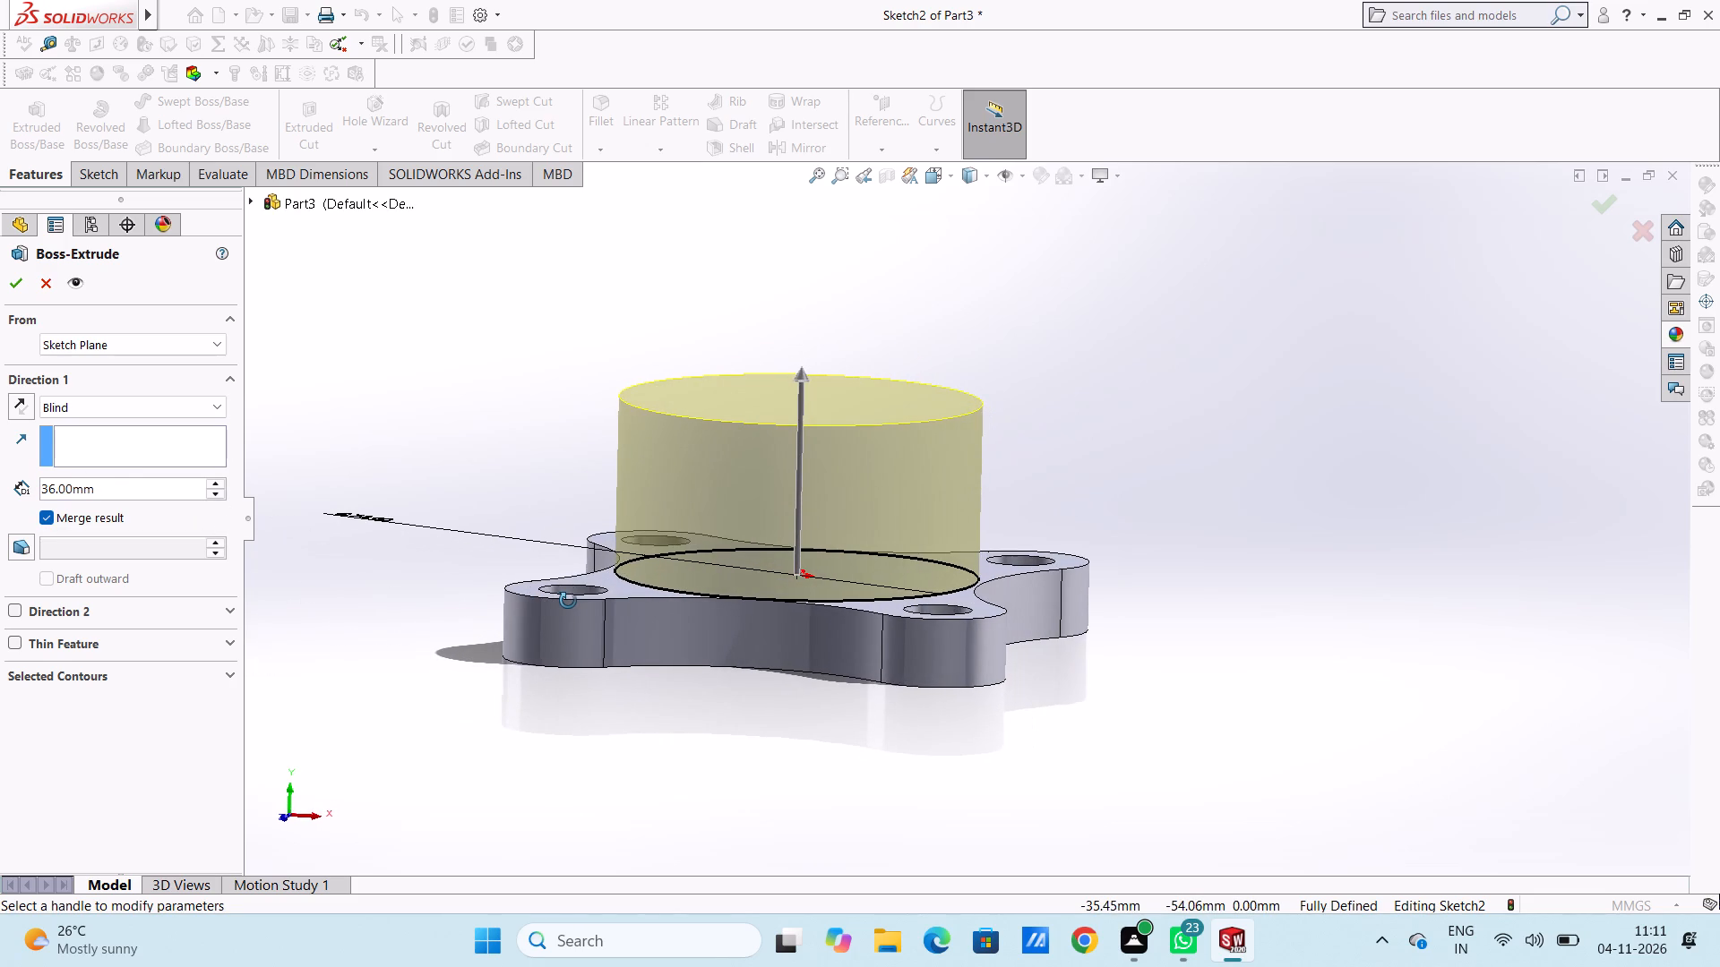
middle_drag(568, 601, 544, 603)
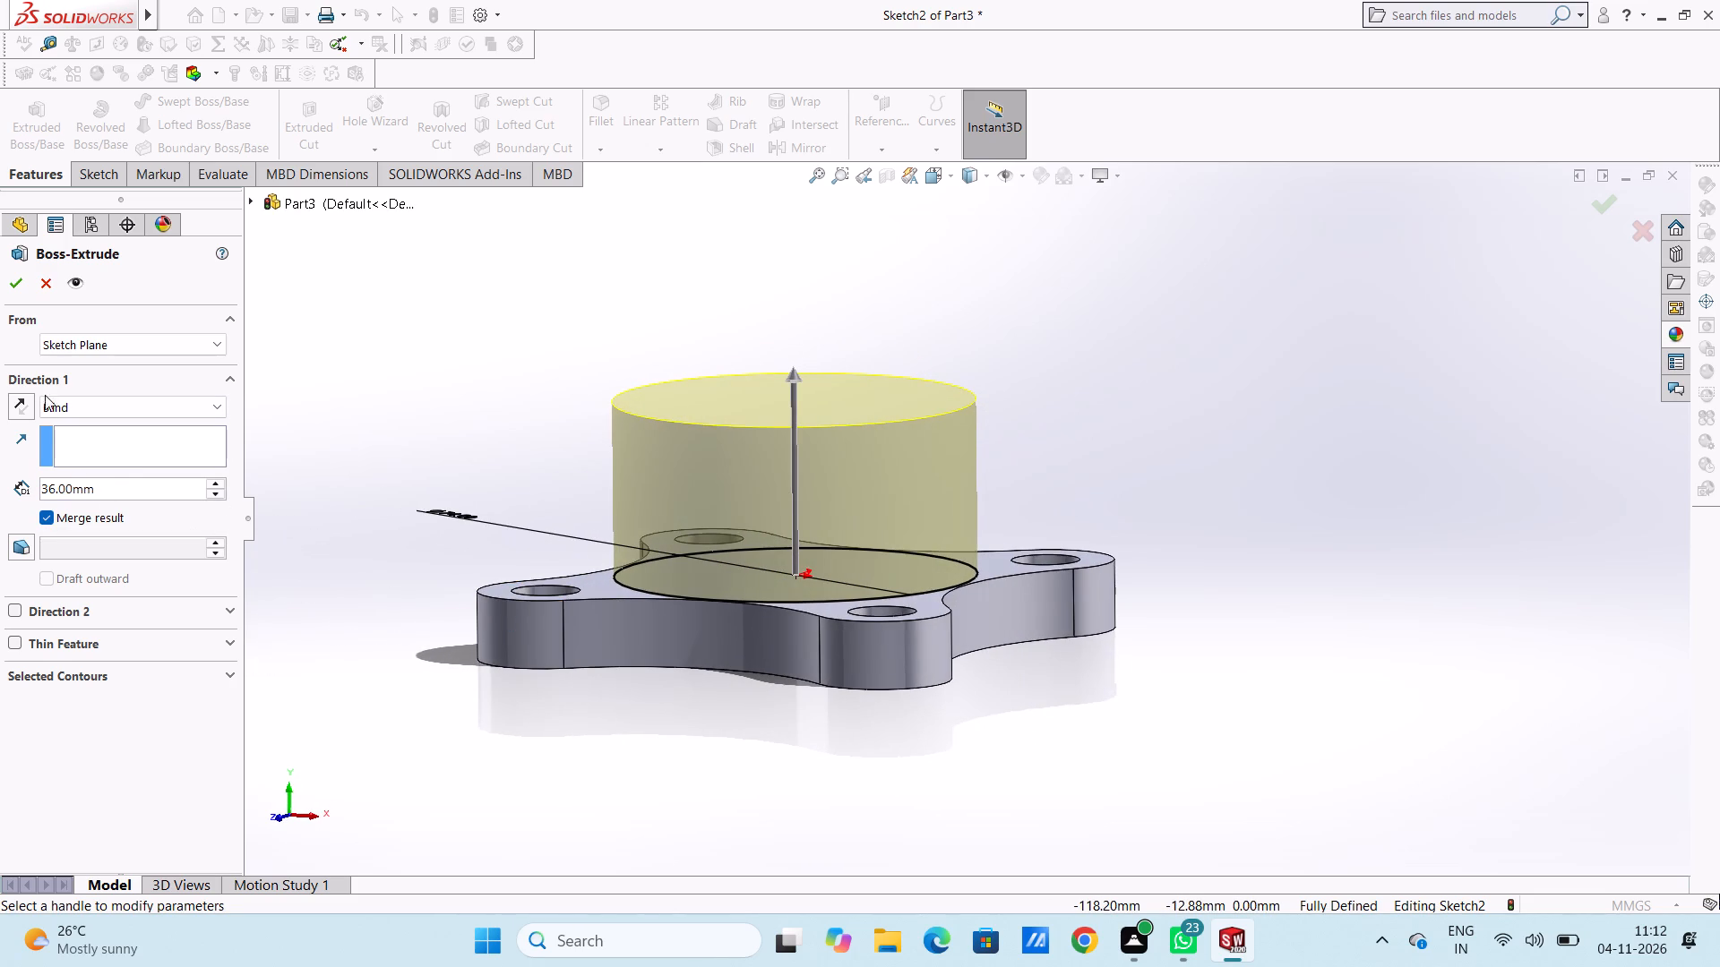
click(11, 277)
click(371, 401)
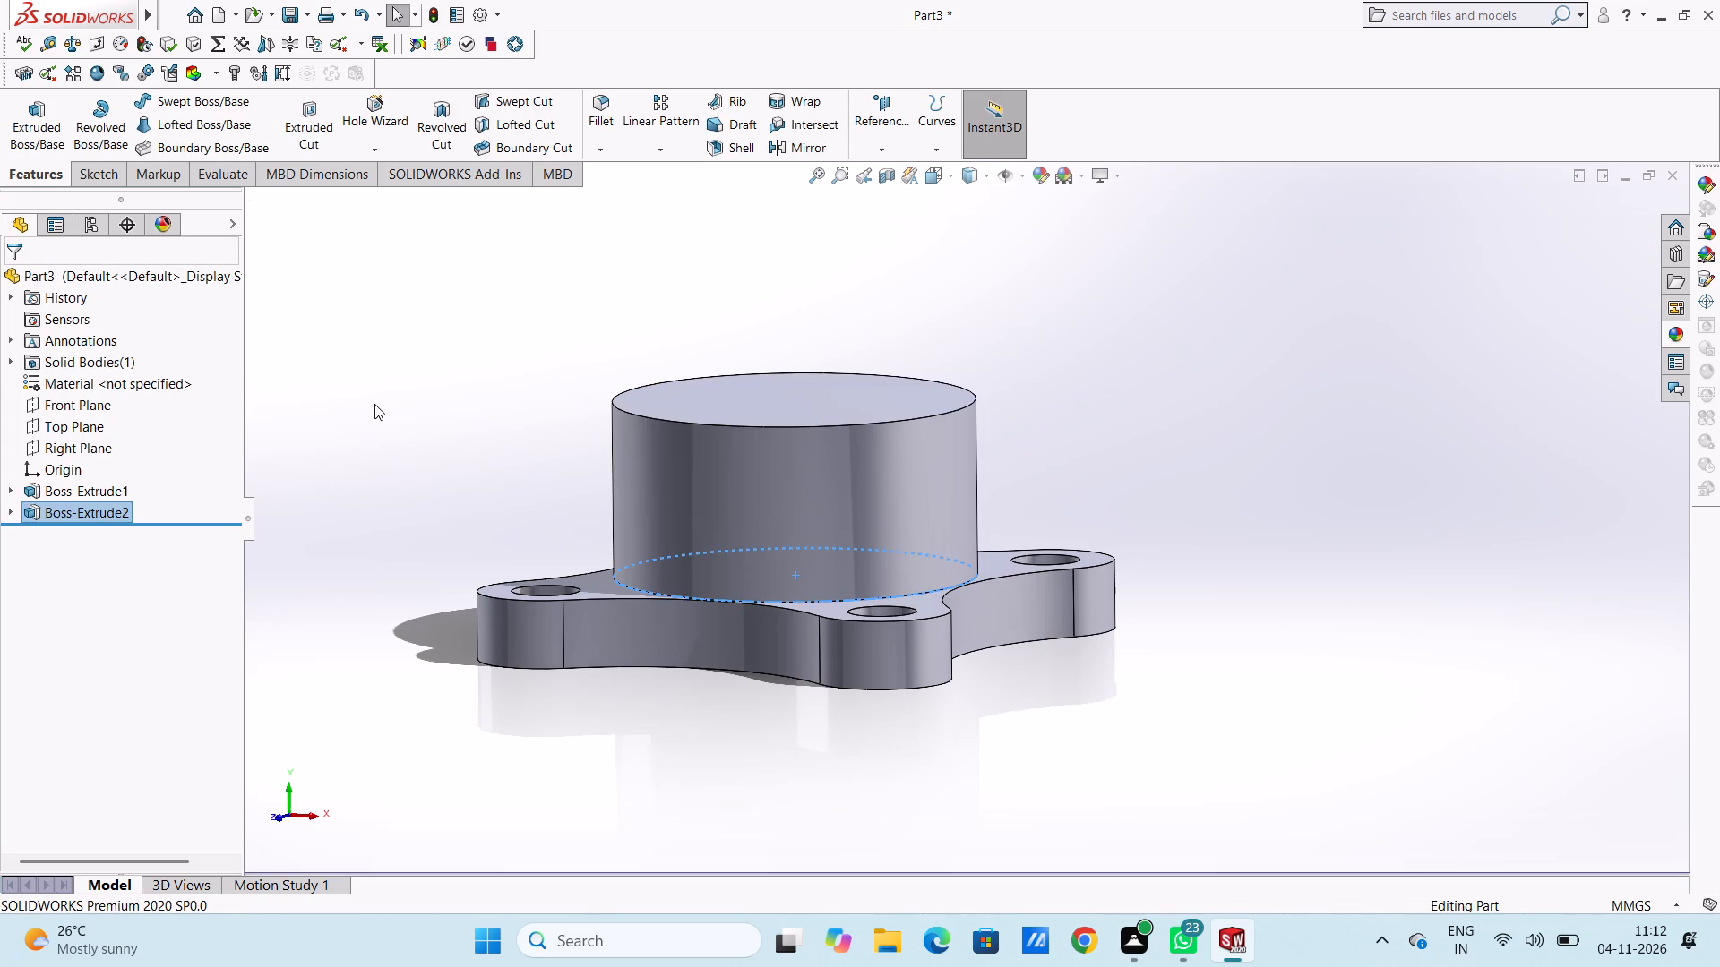
Examine the cylindrical boss and the four-lobed plate from several angles.
middle_drag(575, 507, 492, 618)
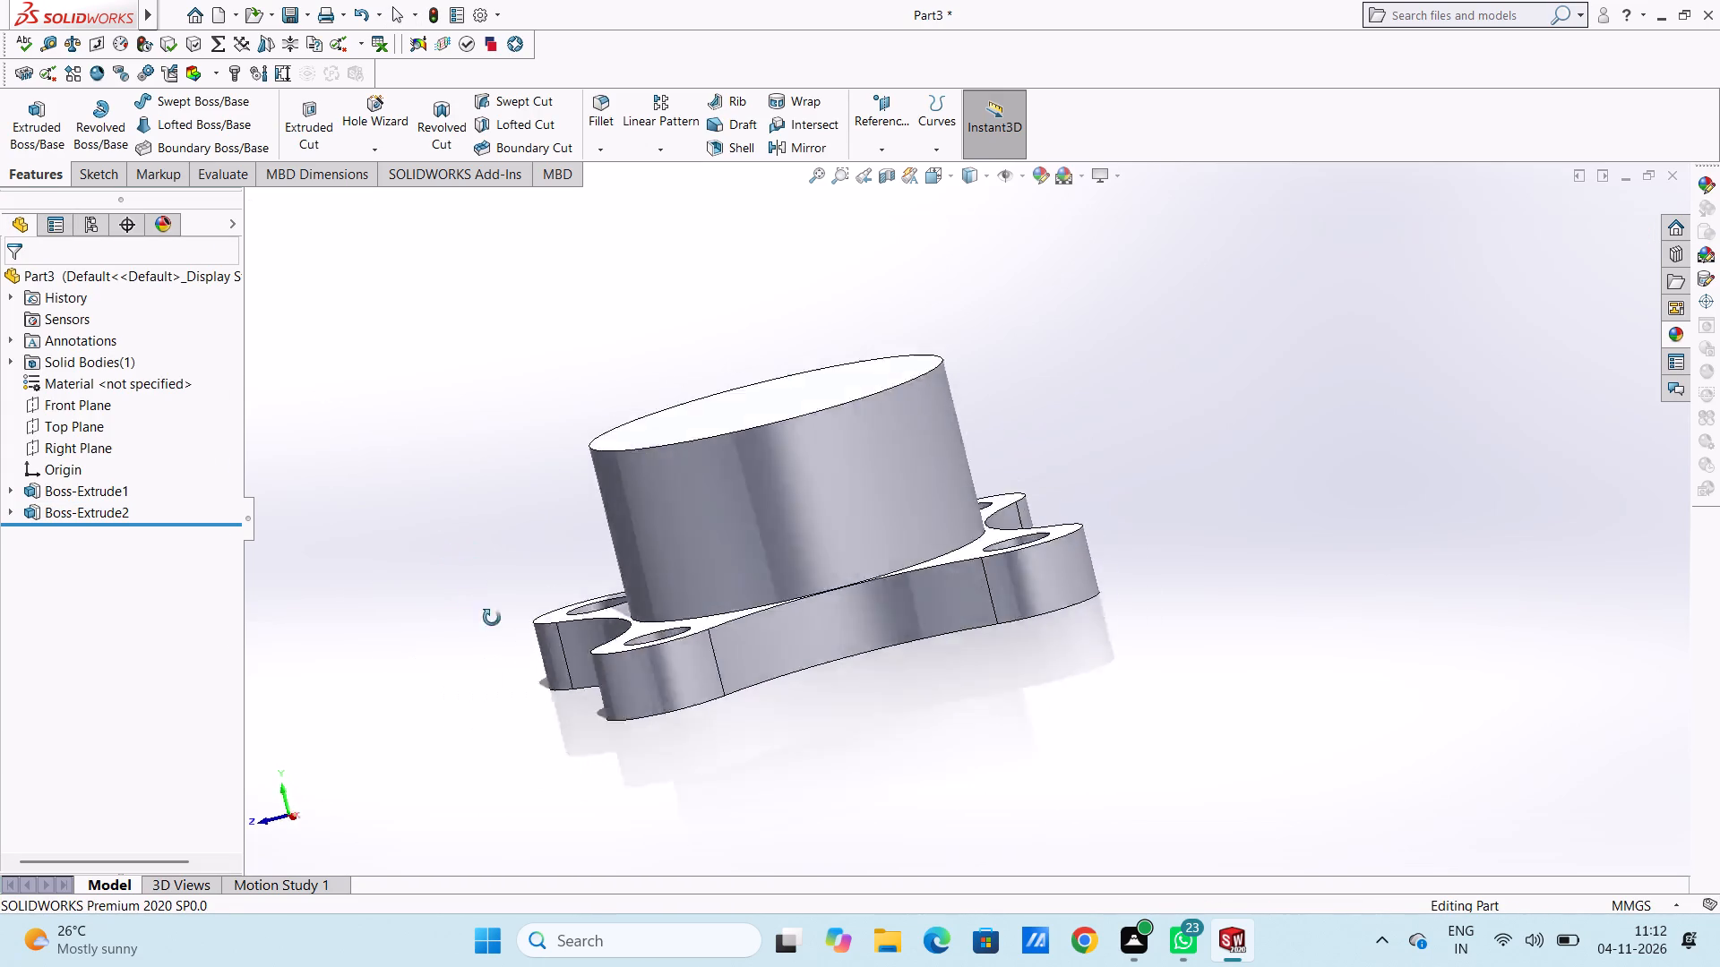
middle_drag(492, 618, 554, 630)
scroll(821, 296, down, 3)
scroll(990, 383, up, 3)
middle_drag(993, 391, 1045, 355)
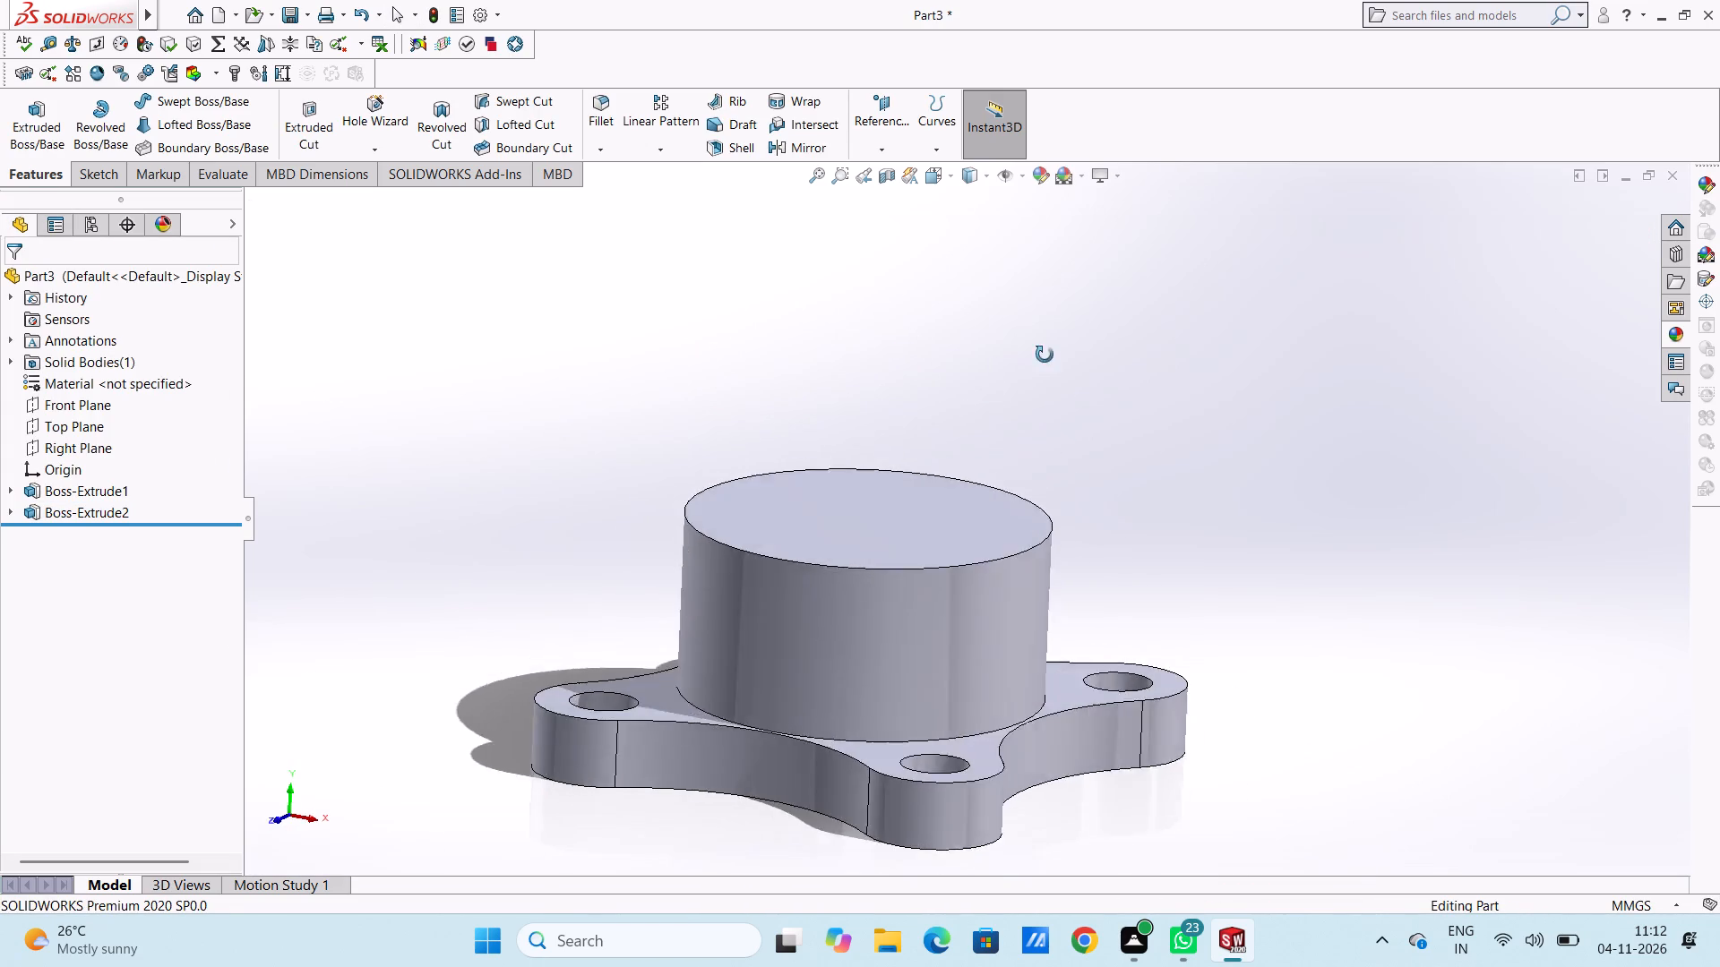
middle_drag(1045, 355, 933, 372)
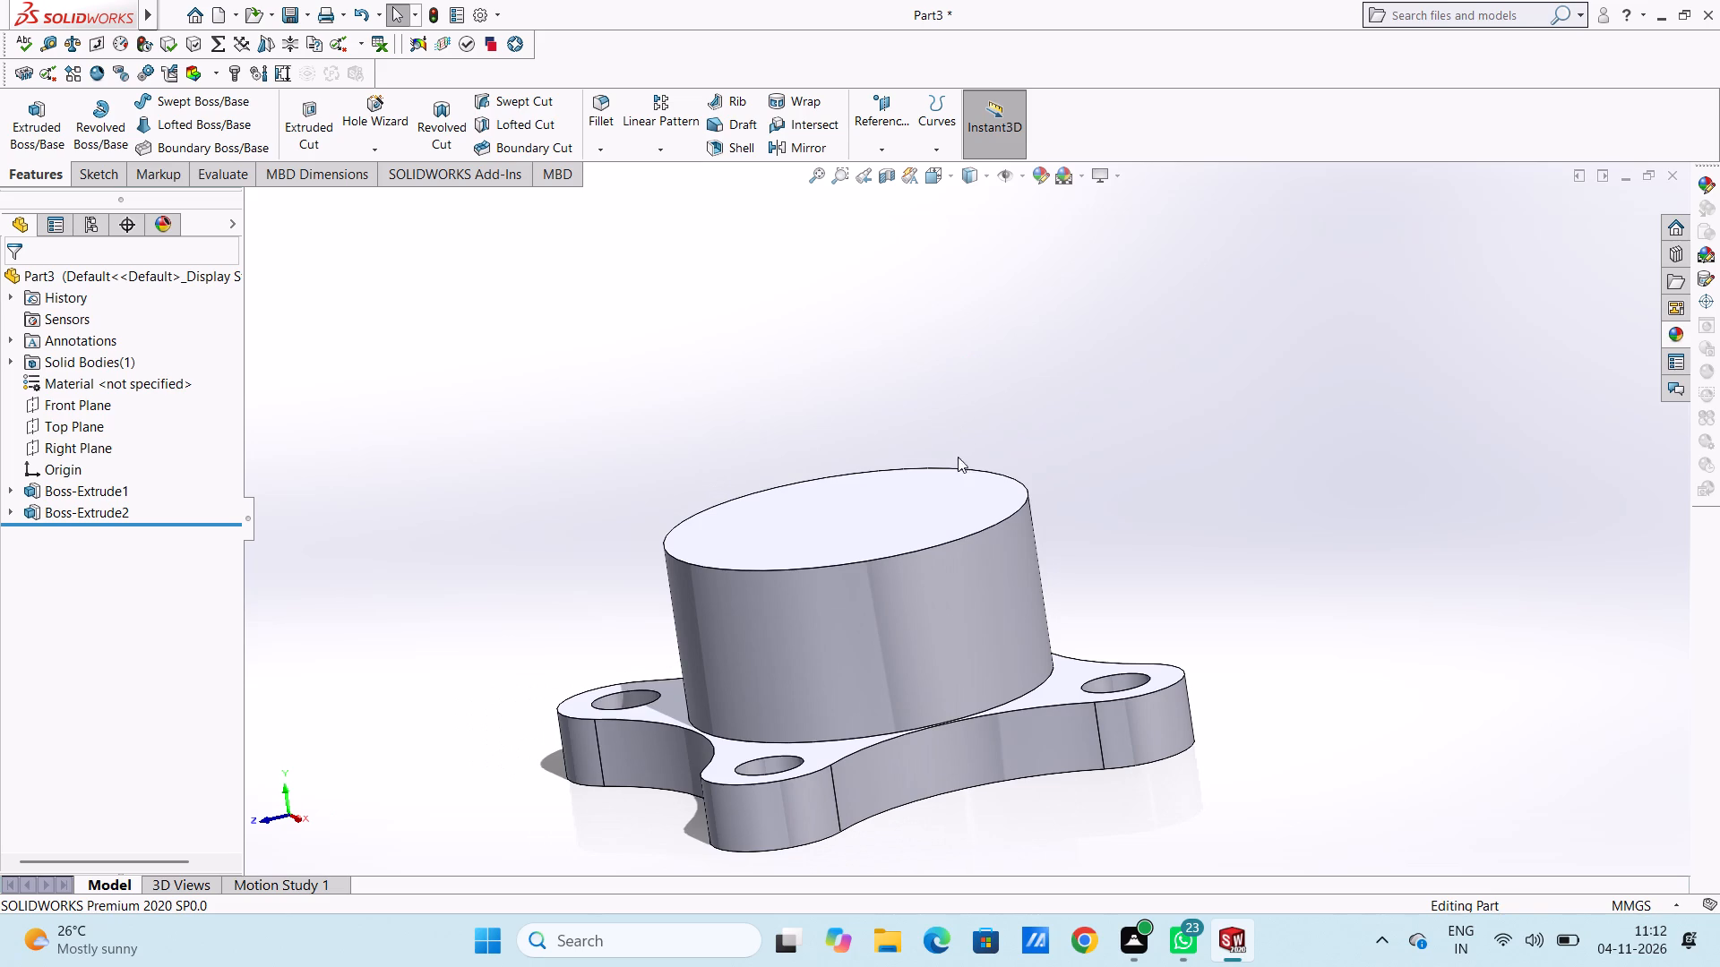
middle_drag(959, 489, 985, 499)
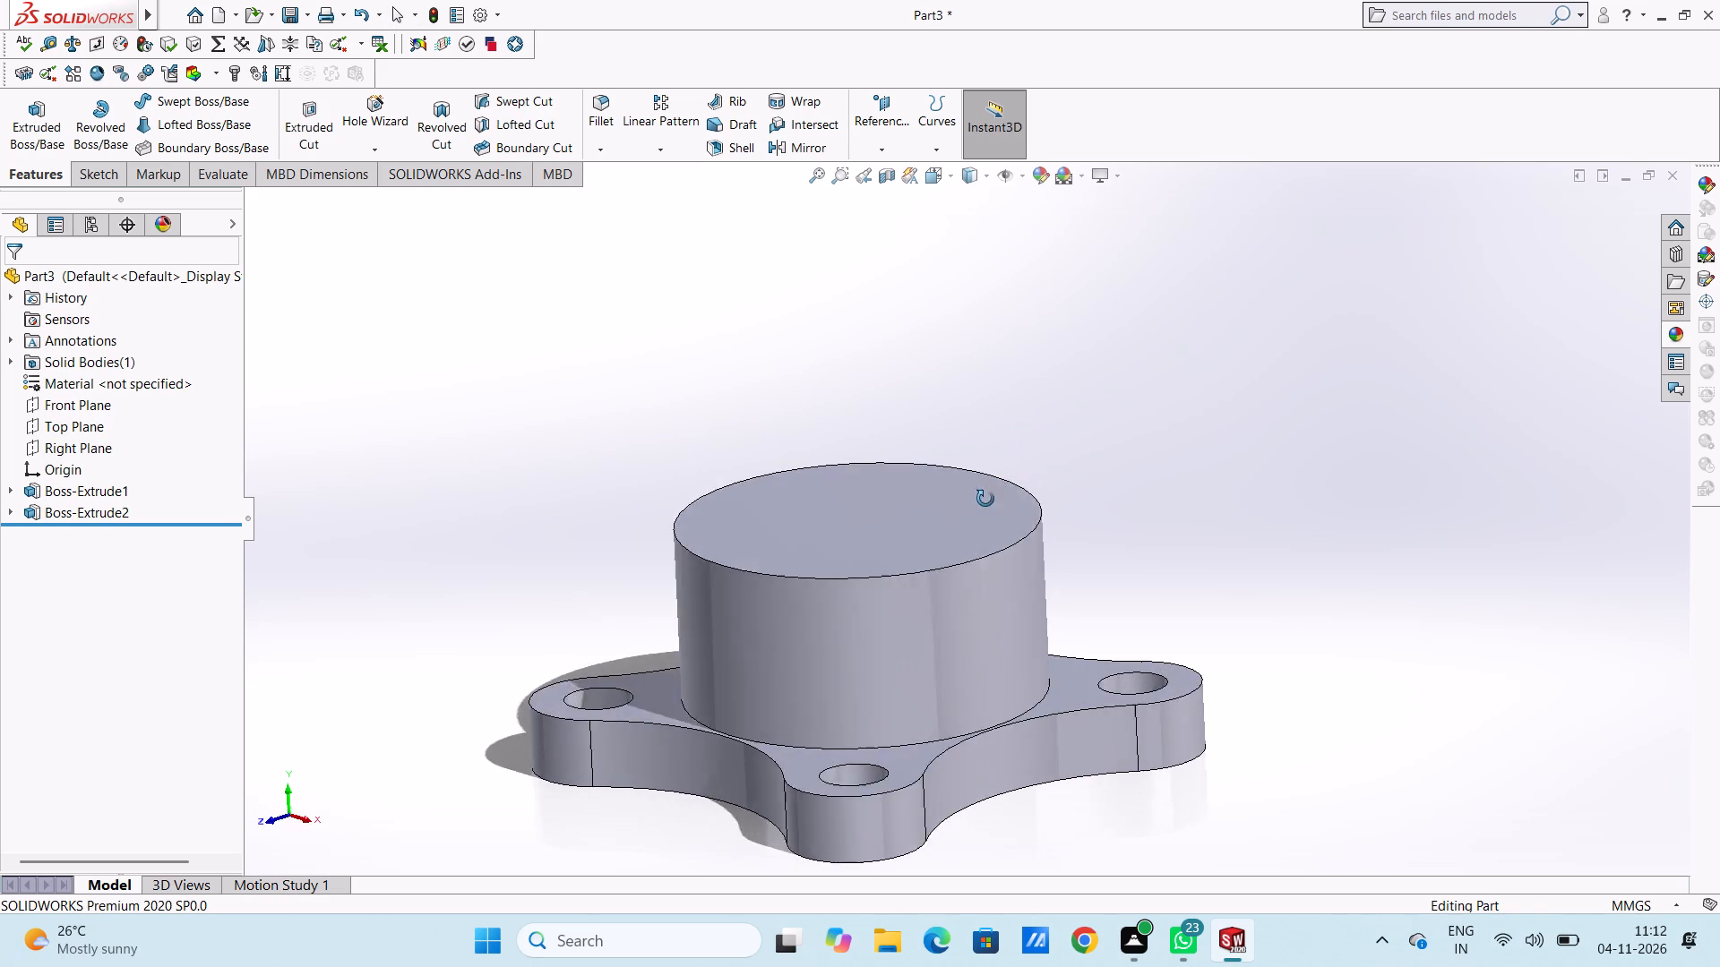
middle_drag(985, 499, 959, 501)
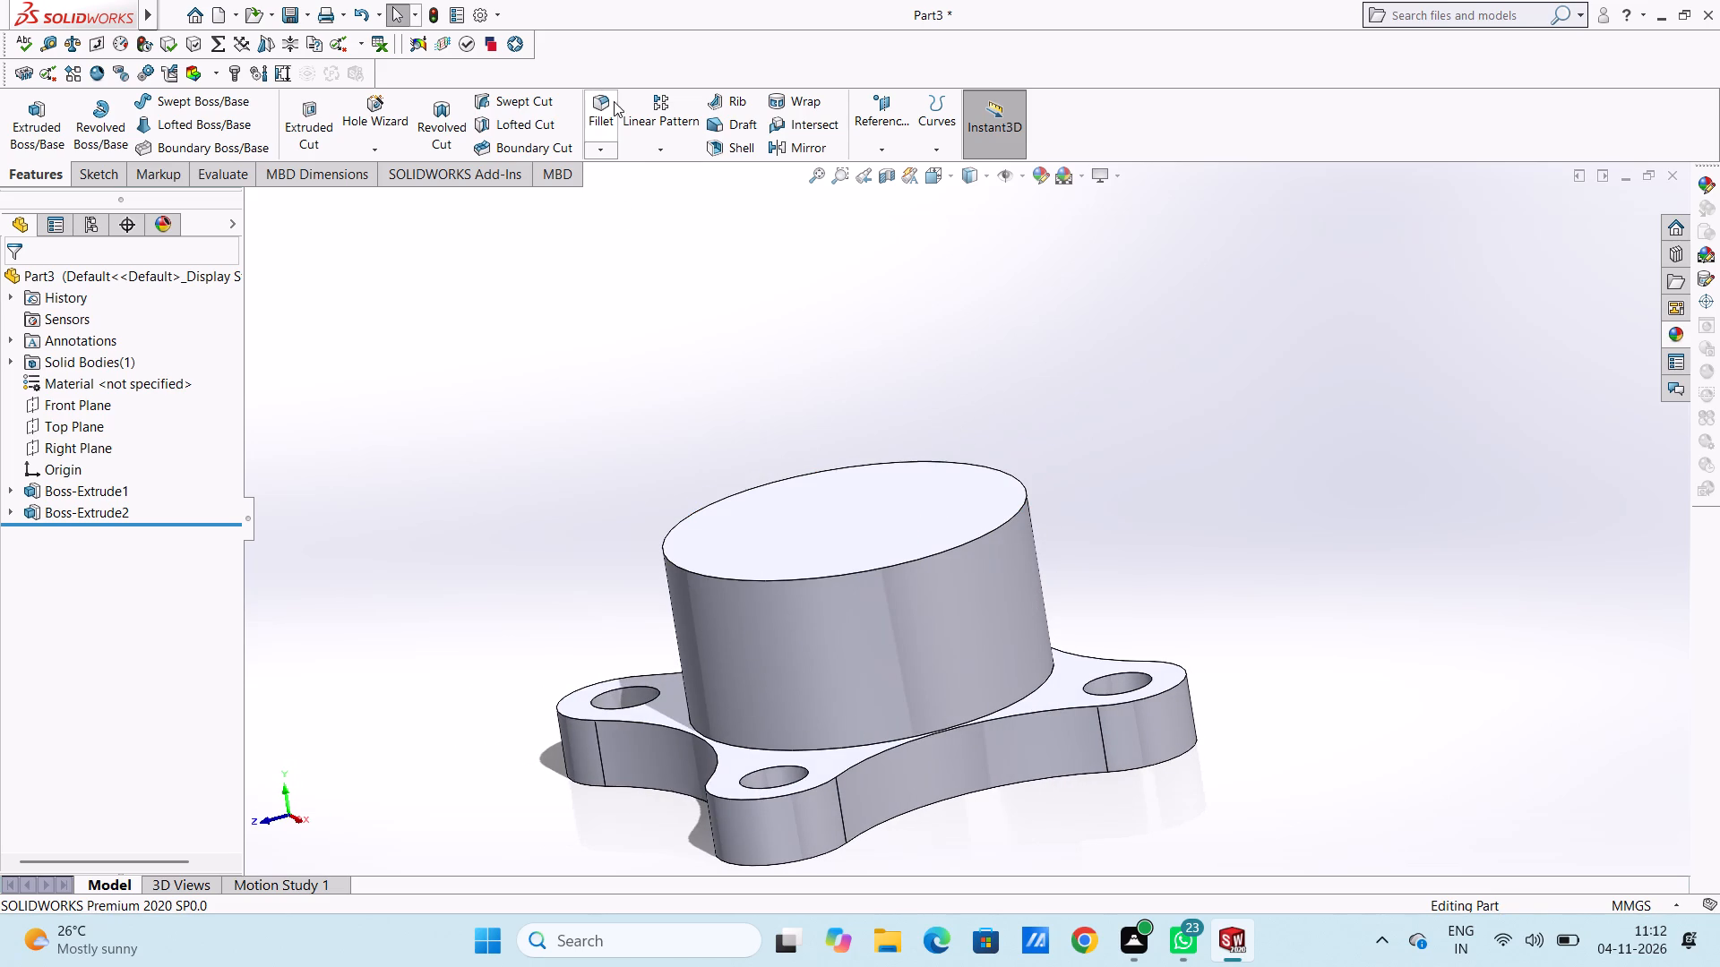
Start a fillet on the cylindrical boss's top circular edge with a symmetric radius of 15 mm.
click(614, 101)
click(945, 550)
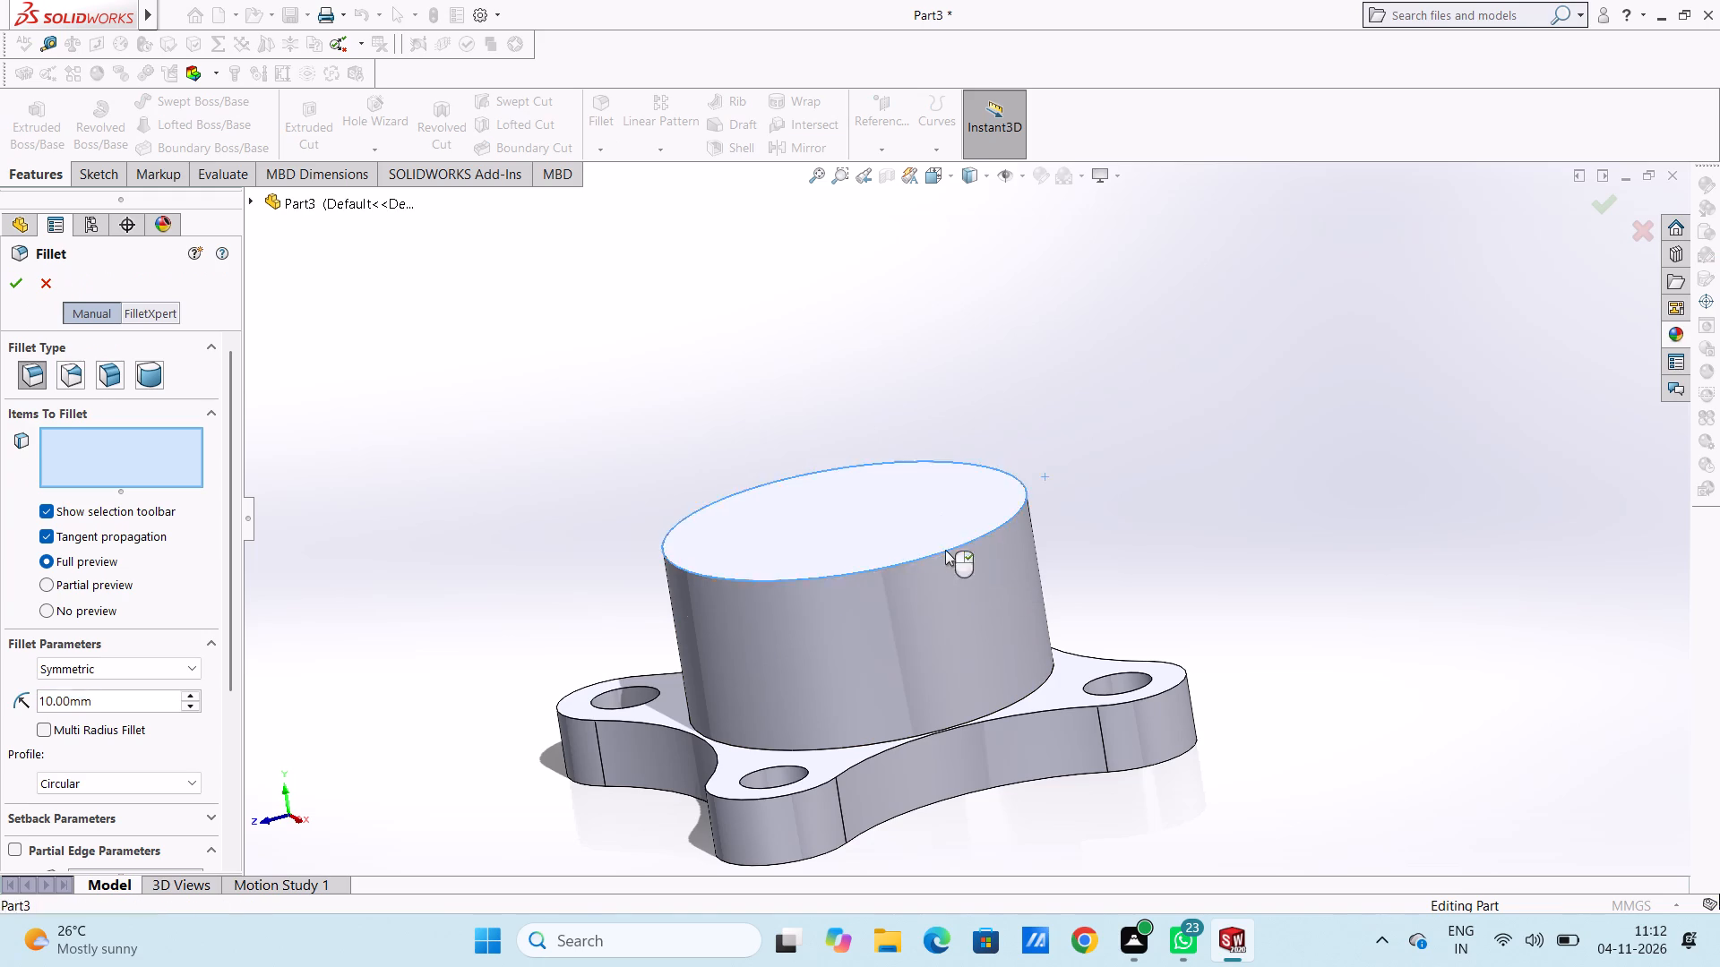
scroll(830, 337, up, 1)
middle_drag(831, 337, 912, 442)
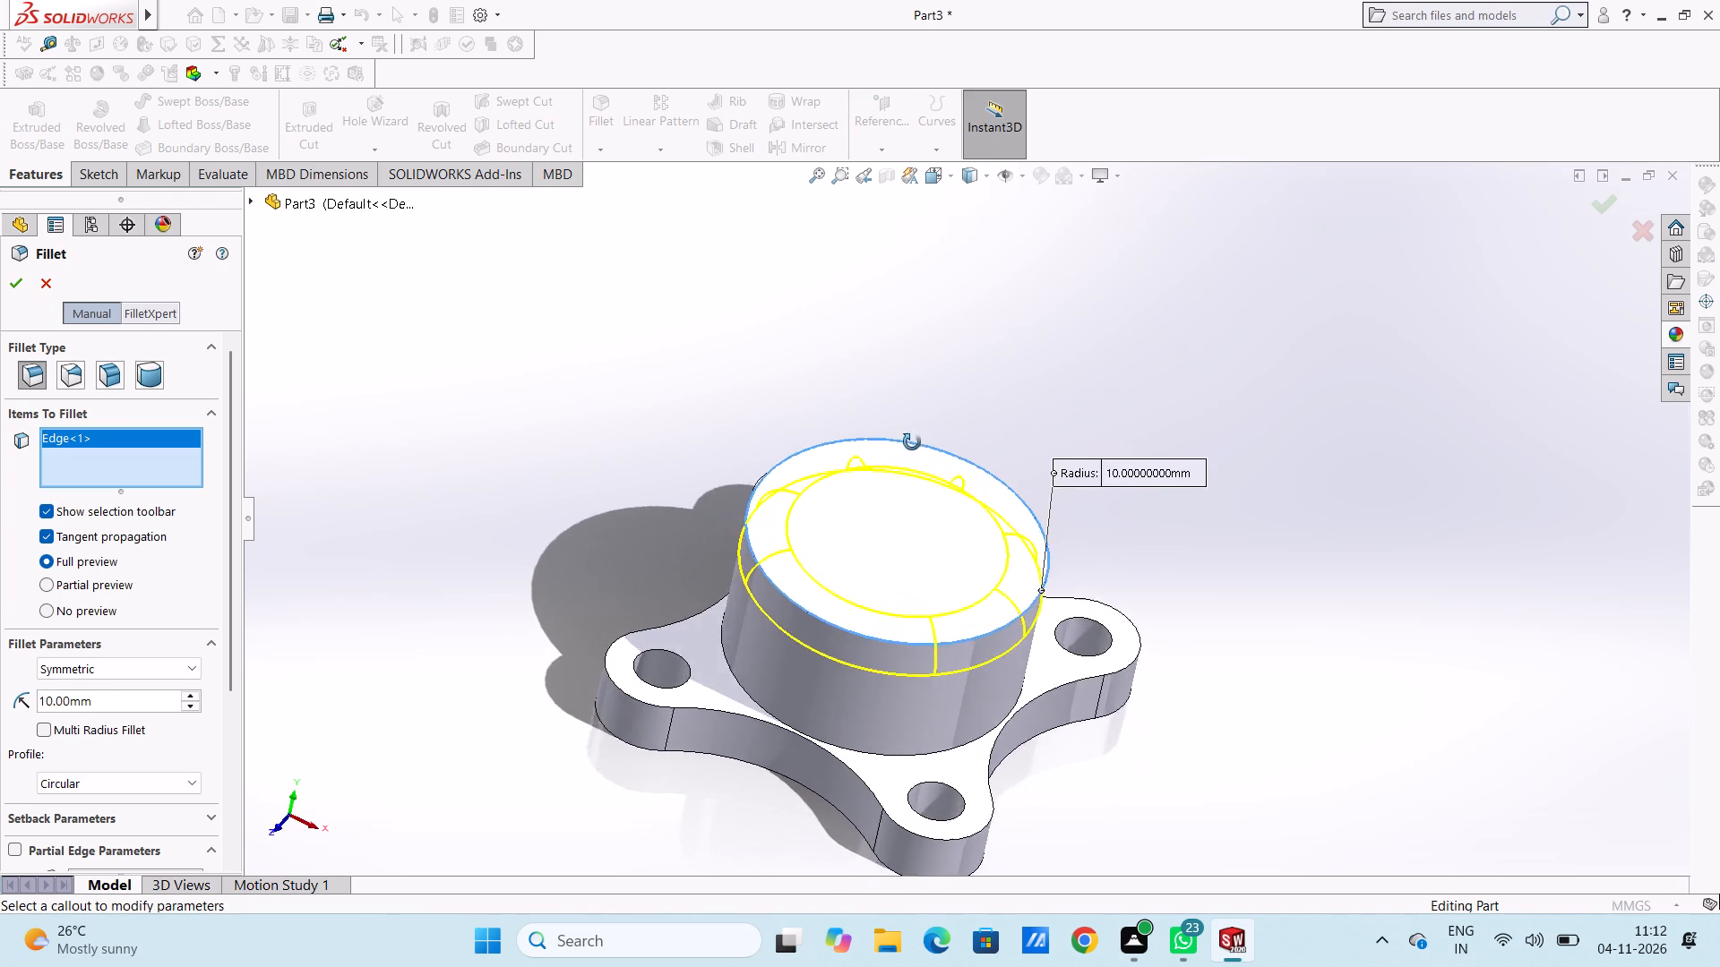
middle_drag(912, 442, 899, 646)
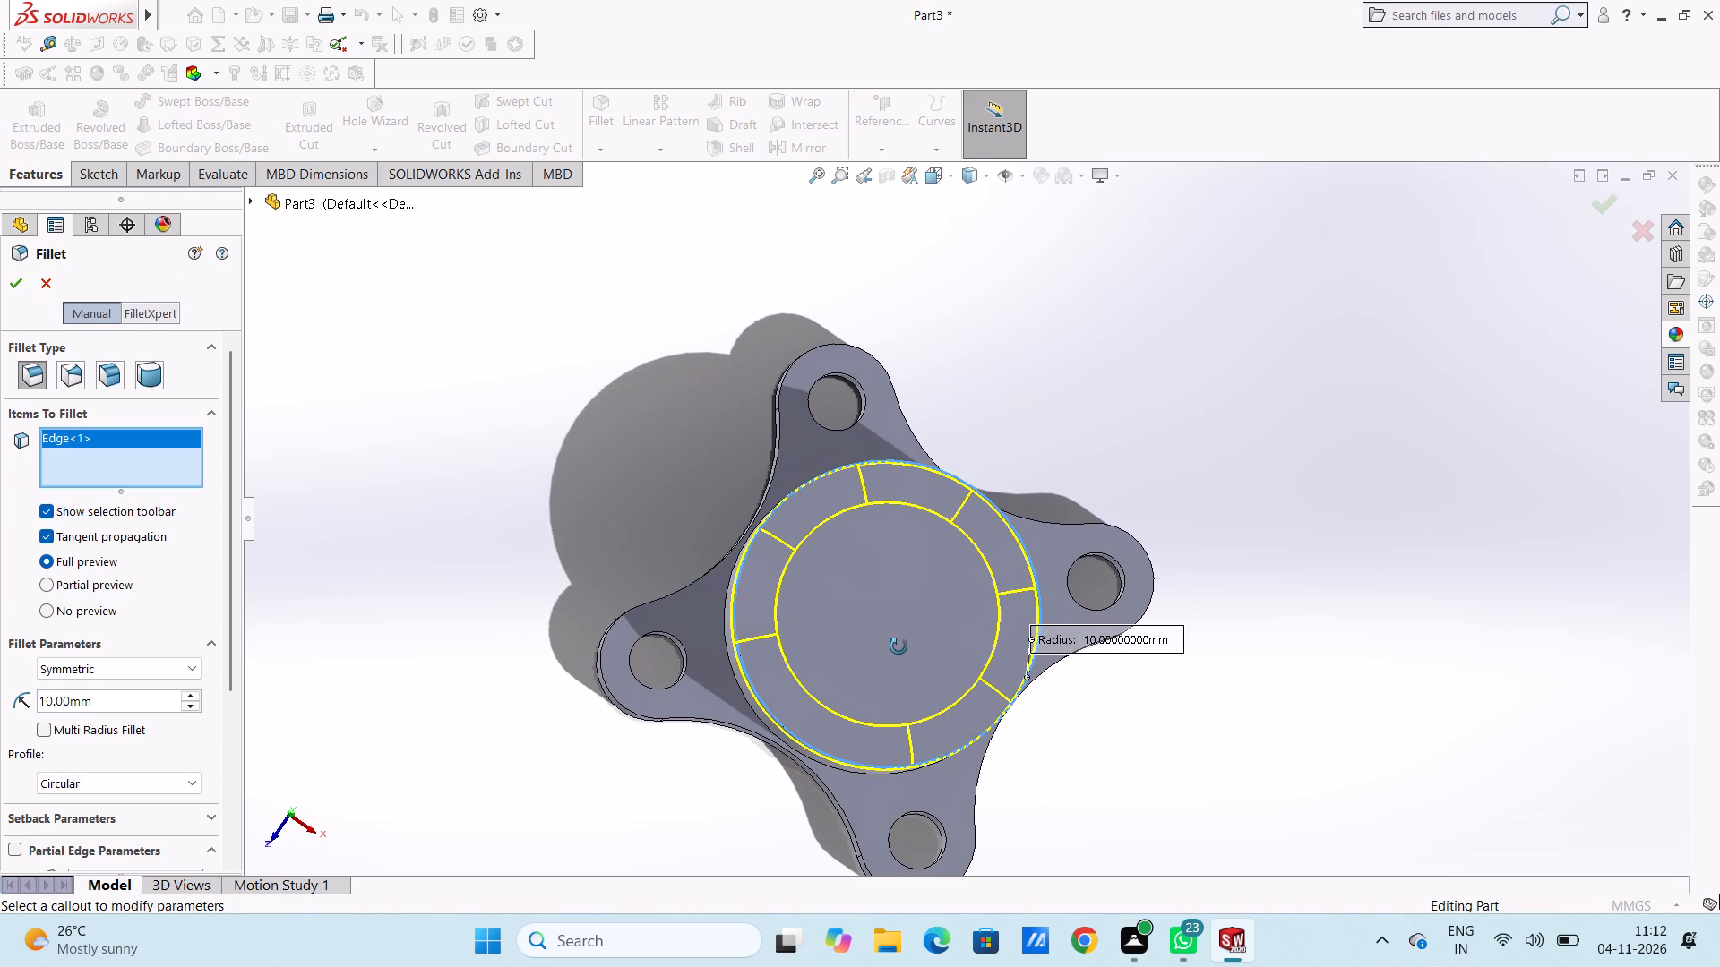
middle_drag(899, 646, 918, 333)
middle_drag(887, 514, 927, 448)
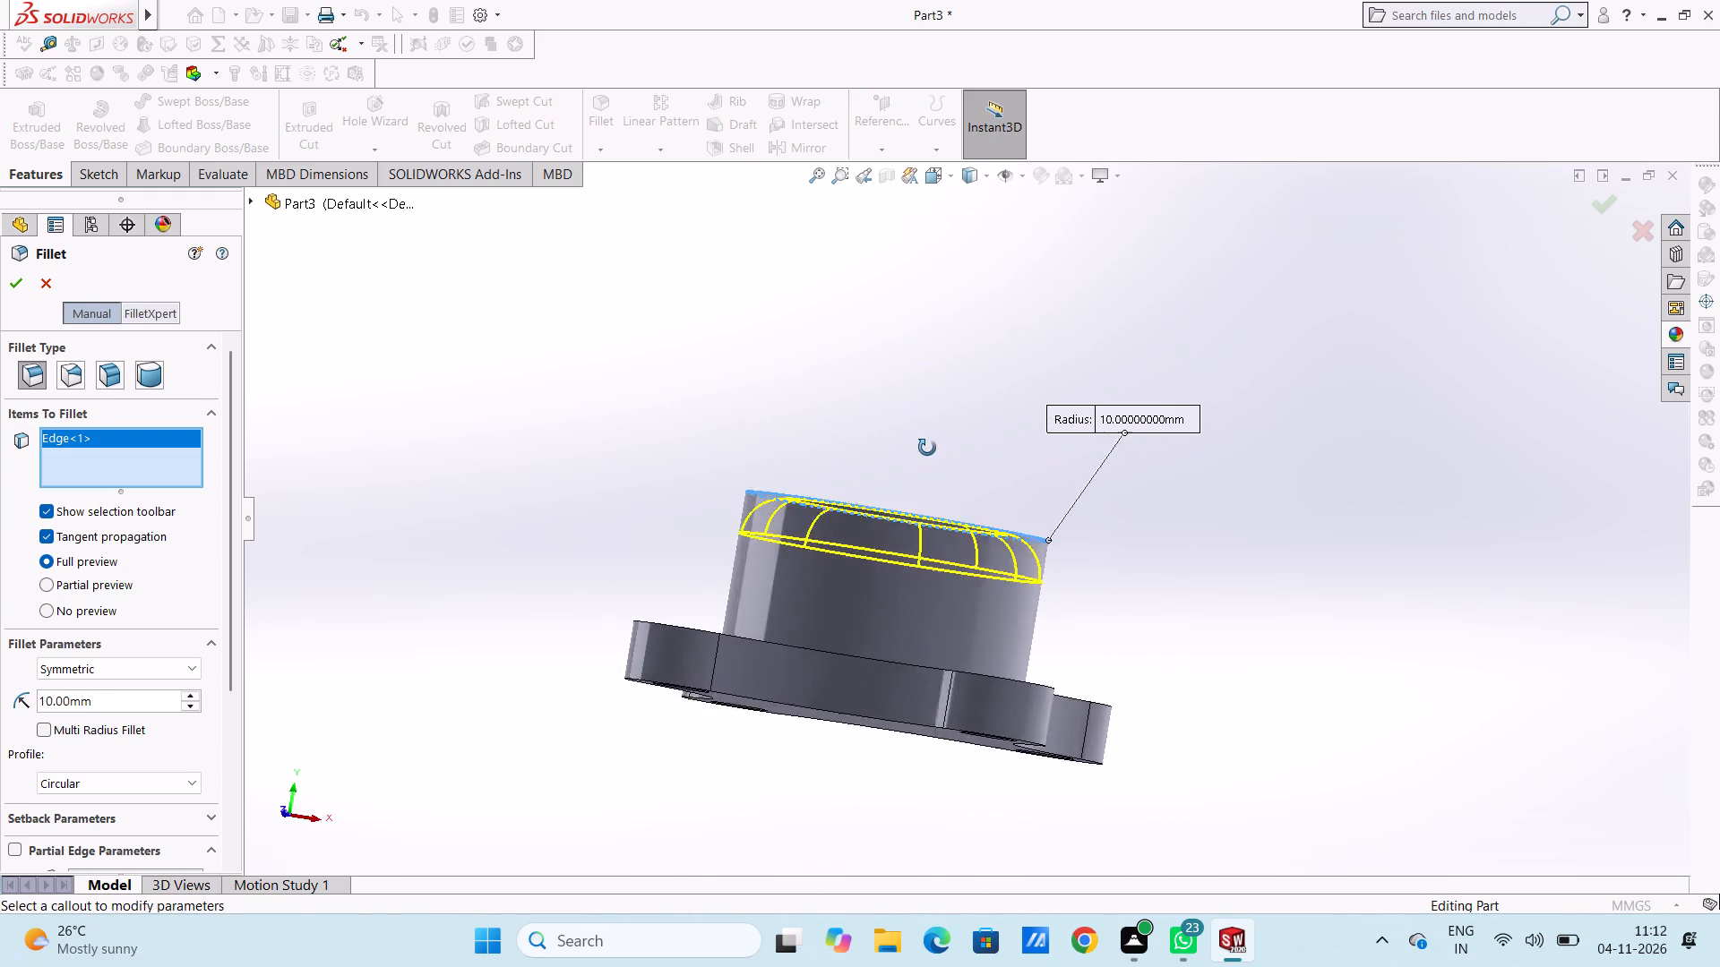
middle_drag(927, 448, 838, 438)
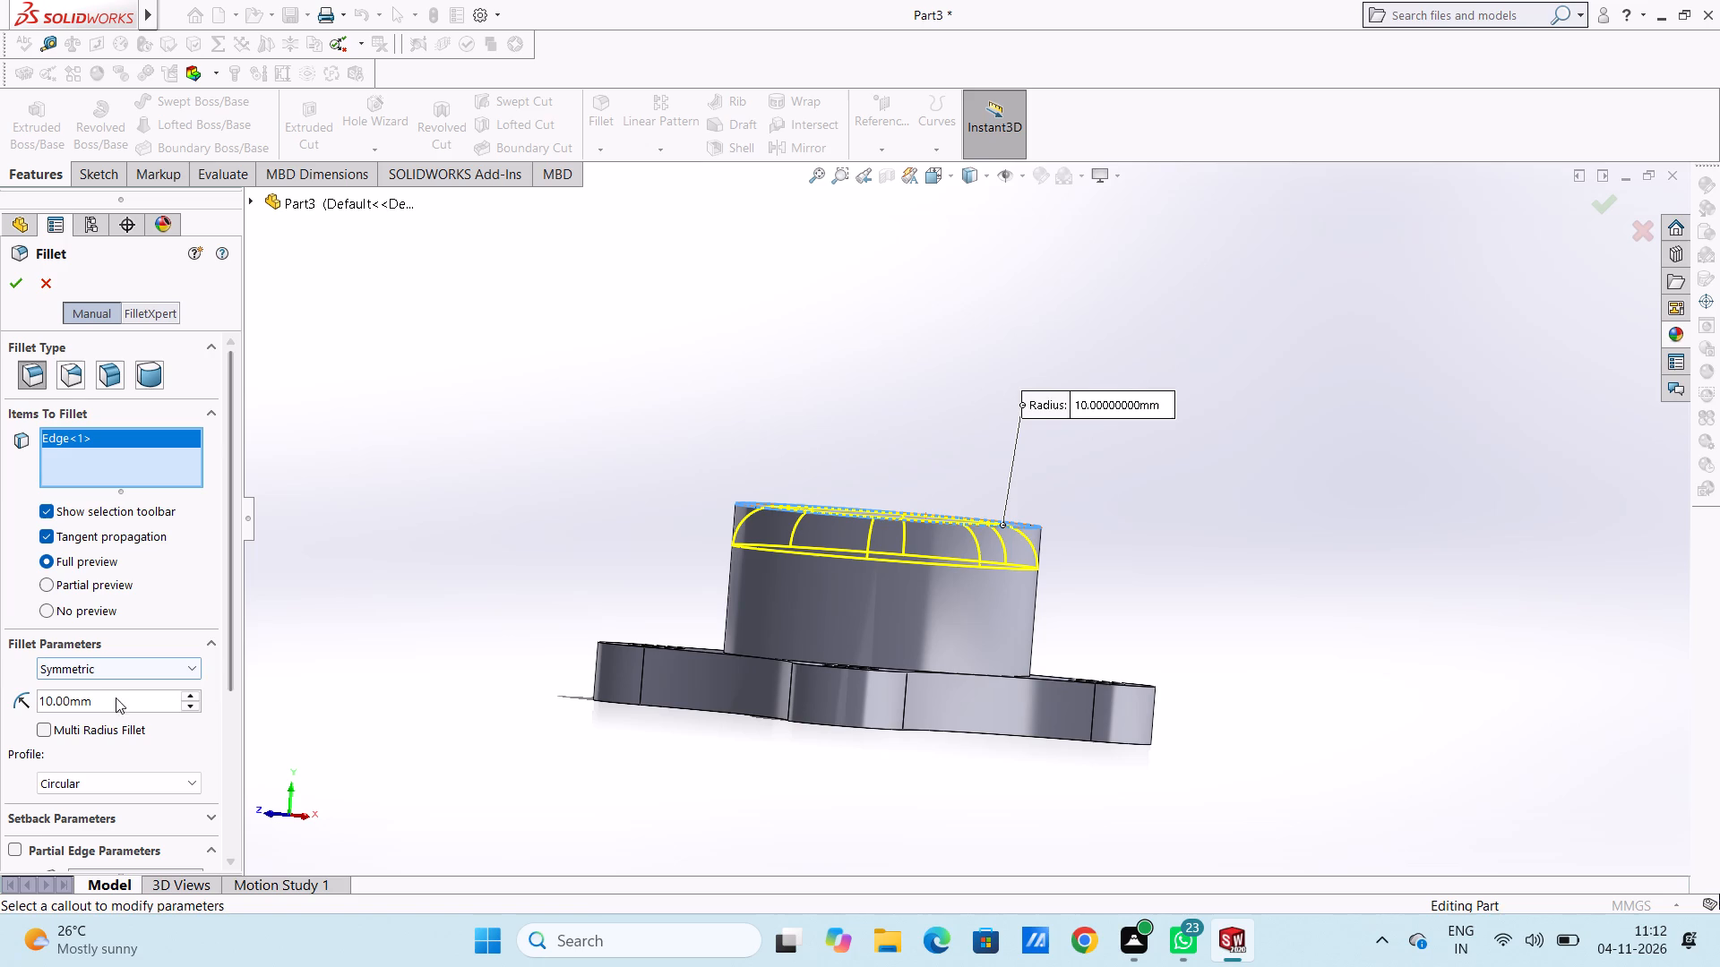
double_click(119, 694)
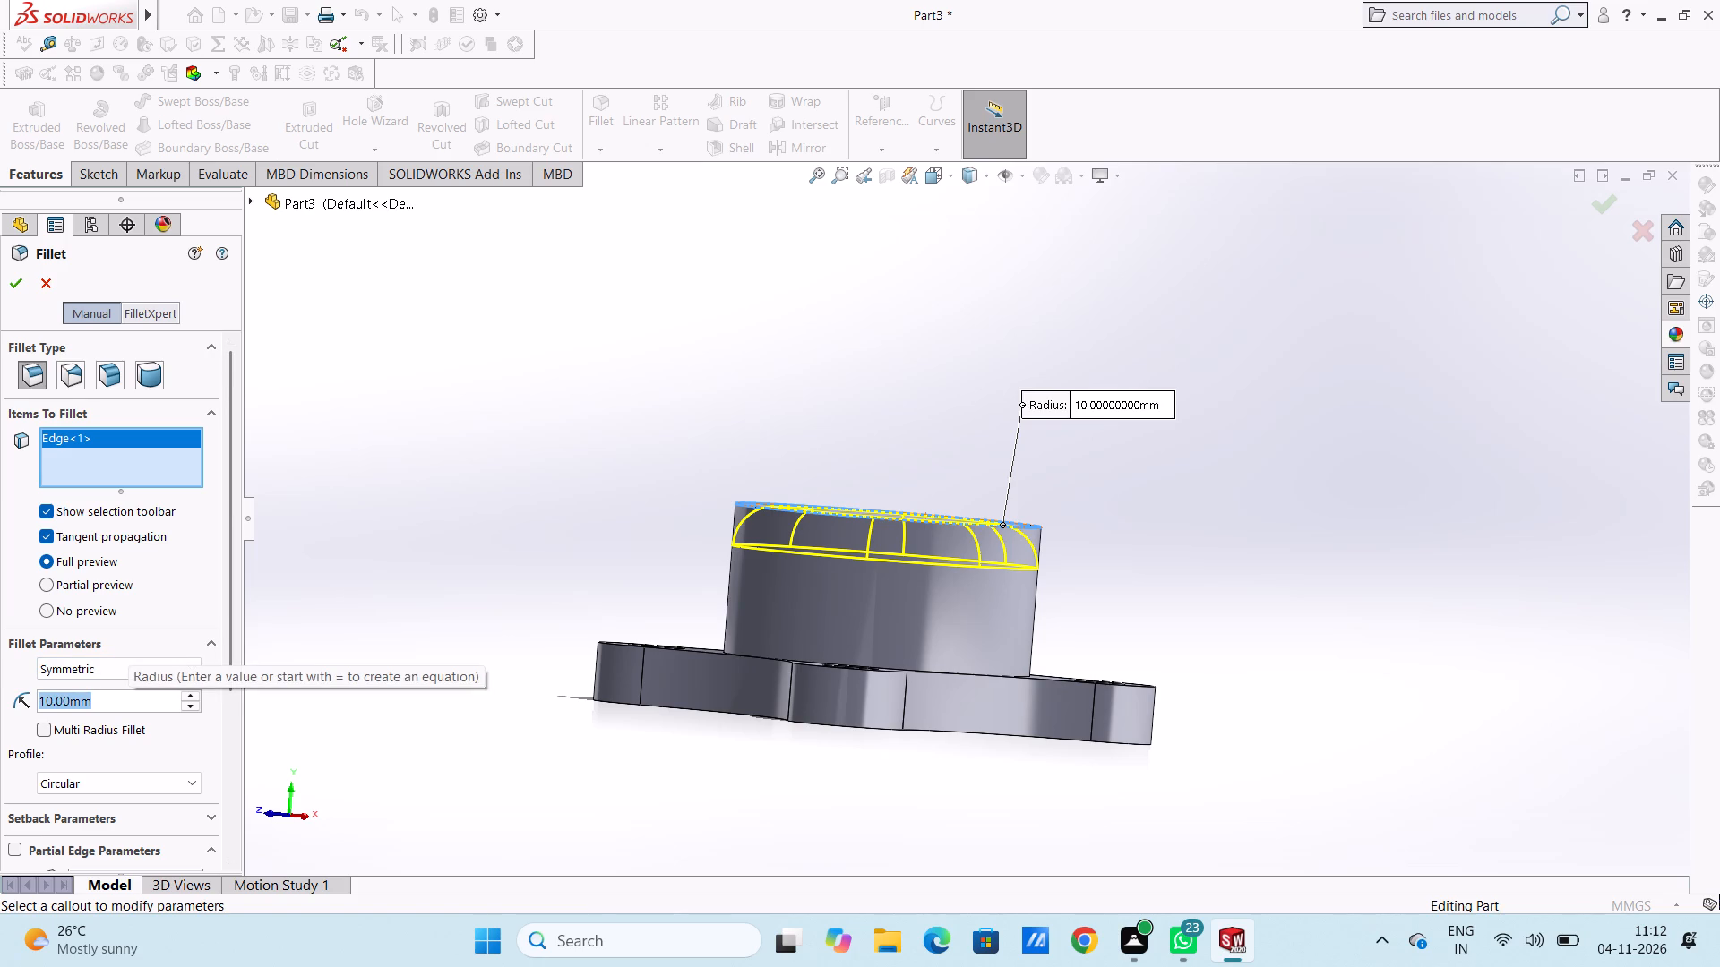
text(15)
key(Return)
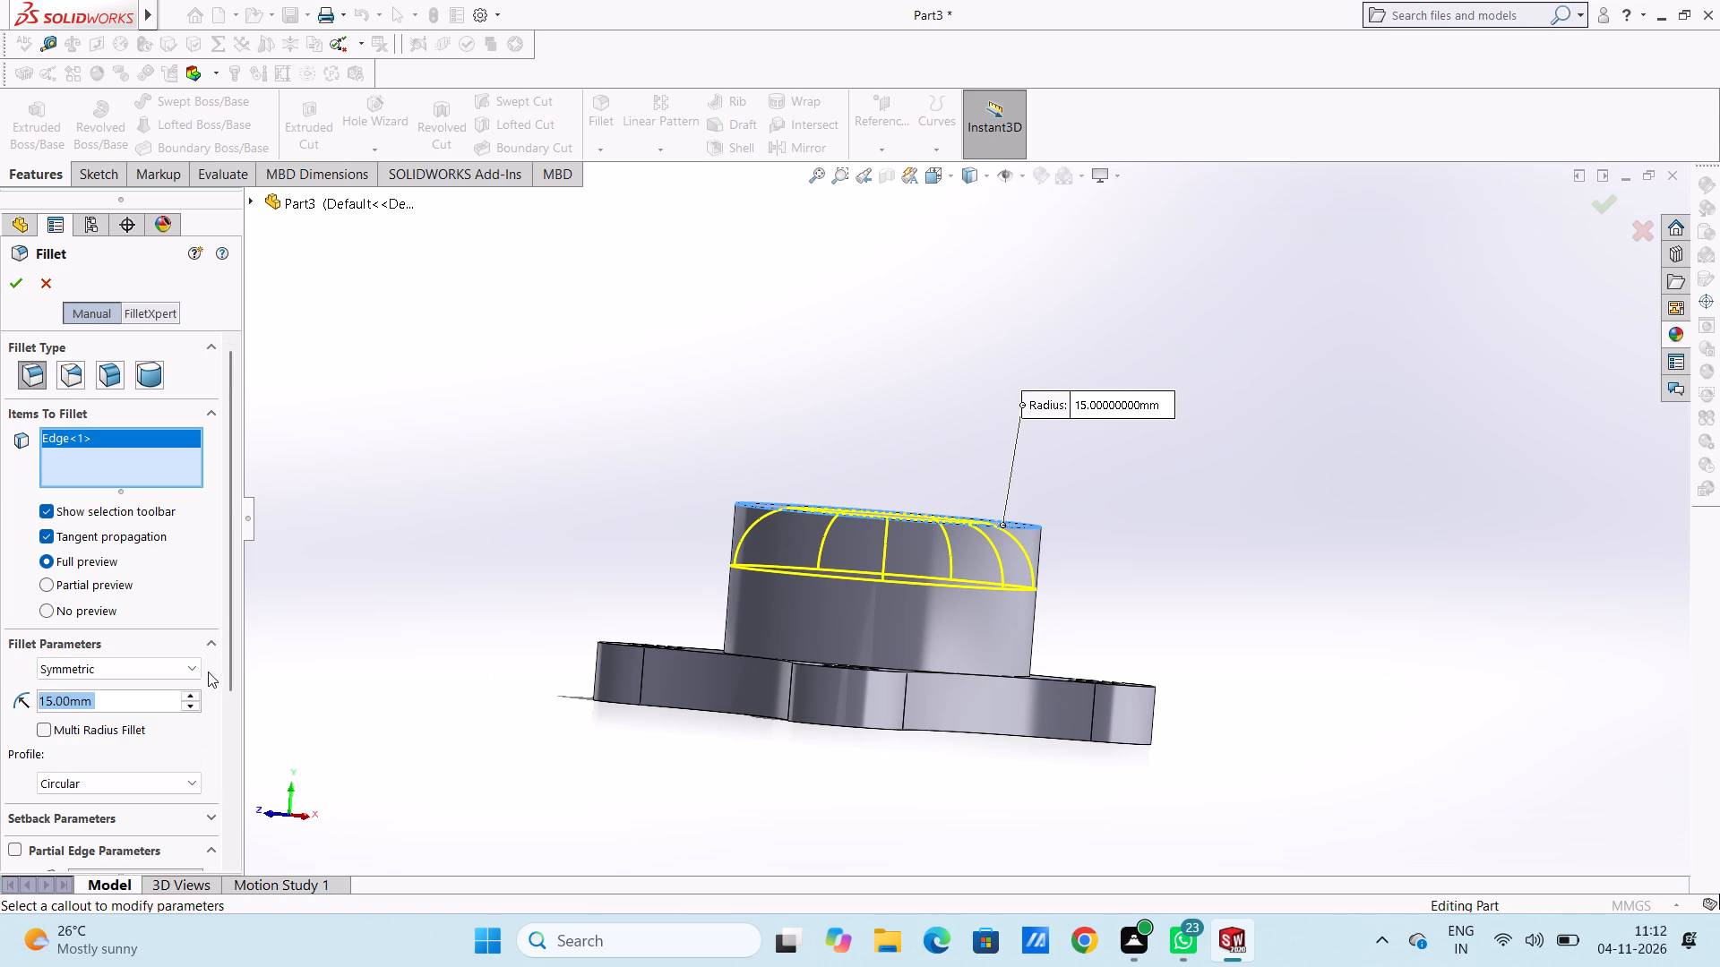
Change the boss's top edge fillet radius to 12 mm and apply the fillet.
middle_drag(934, 372, 935, 535)
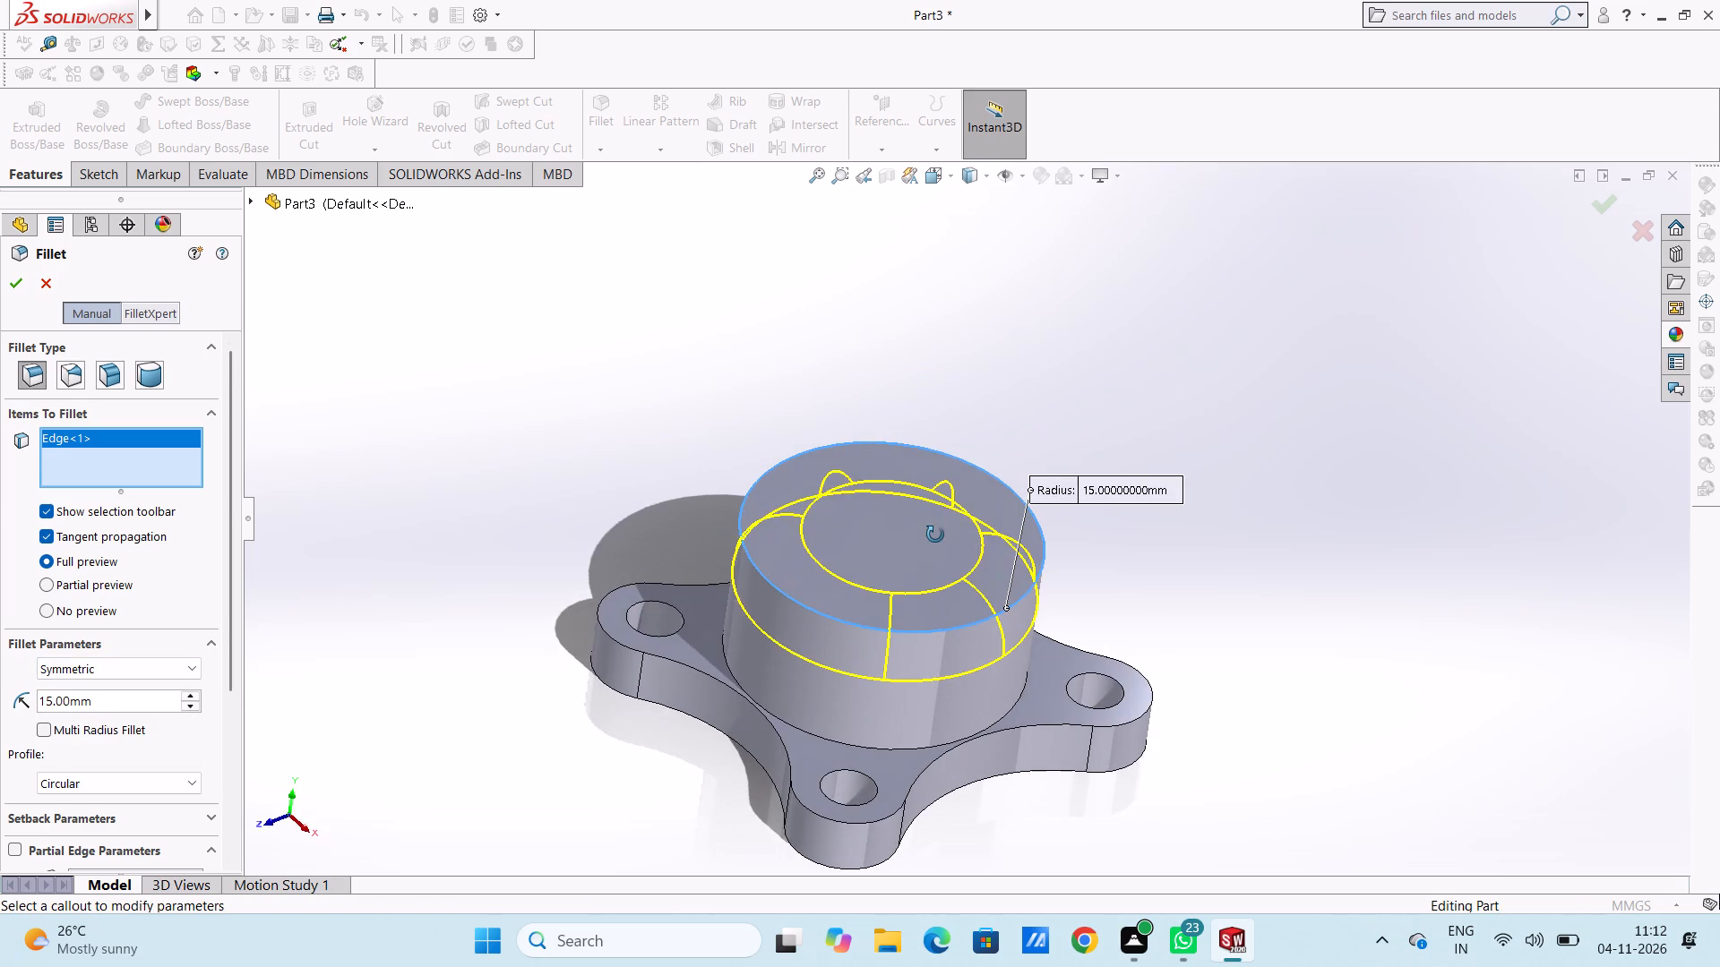
middle_drag(935, 535, 917, 473)
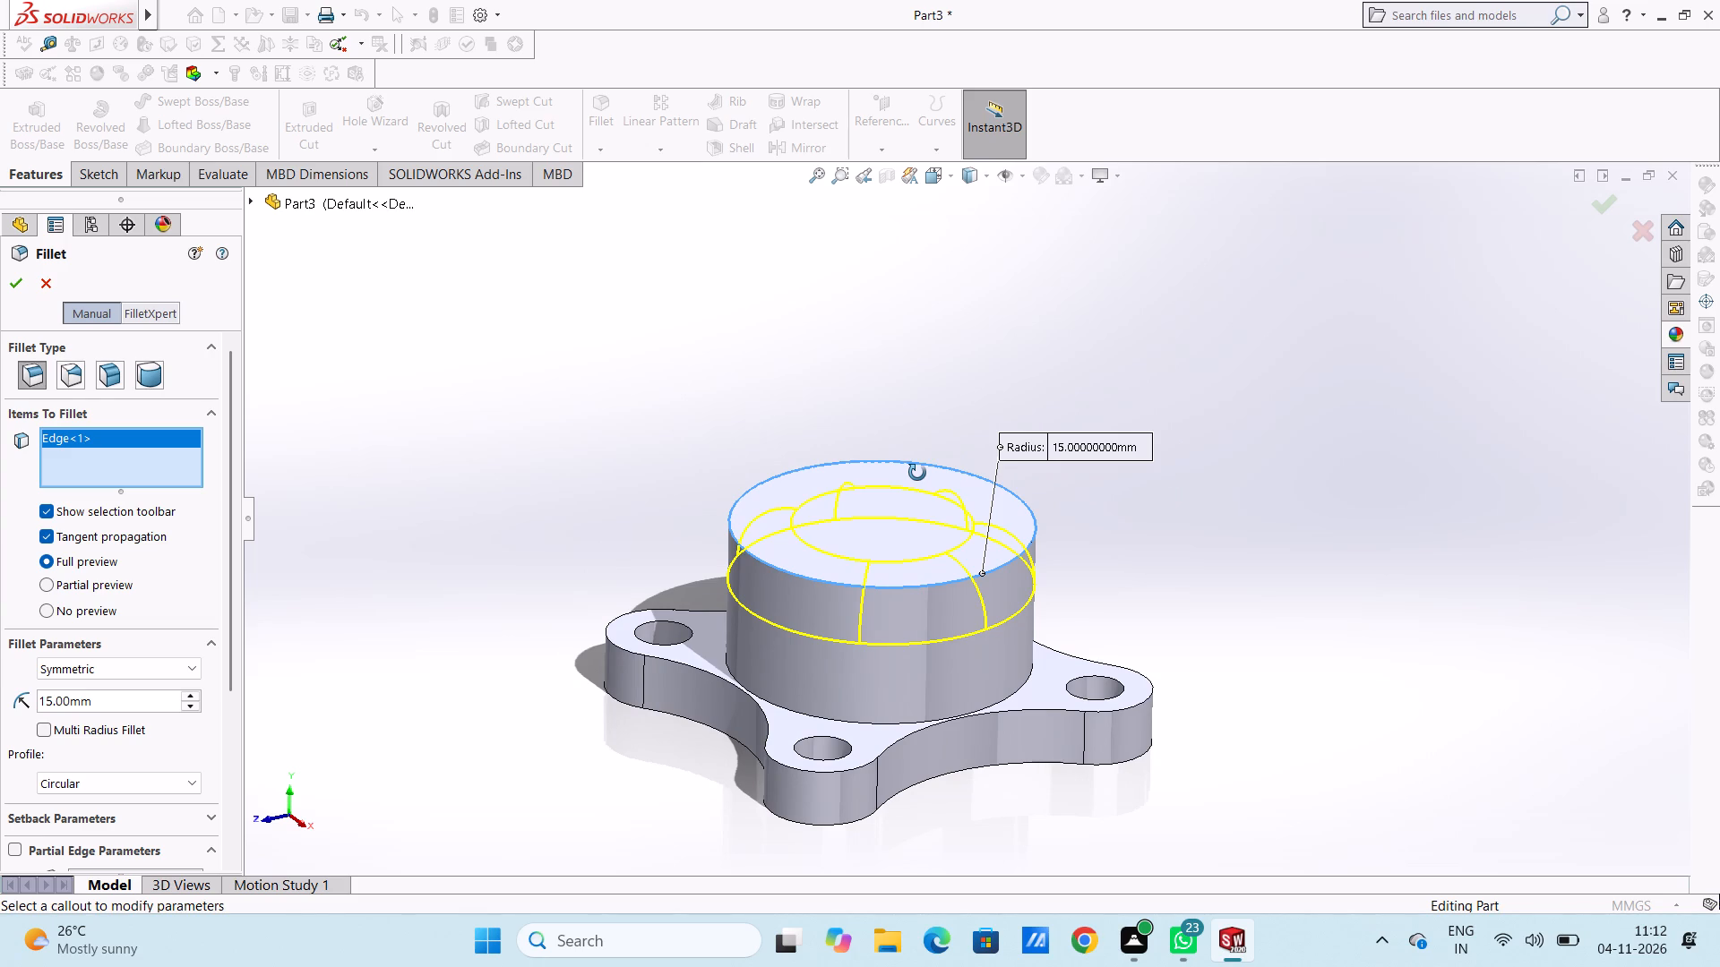
middle_drag(917, 473, 913, 507)
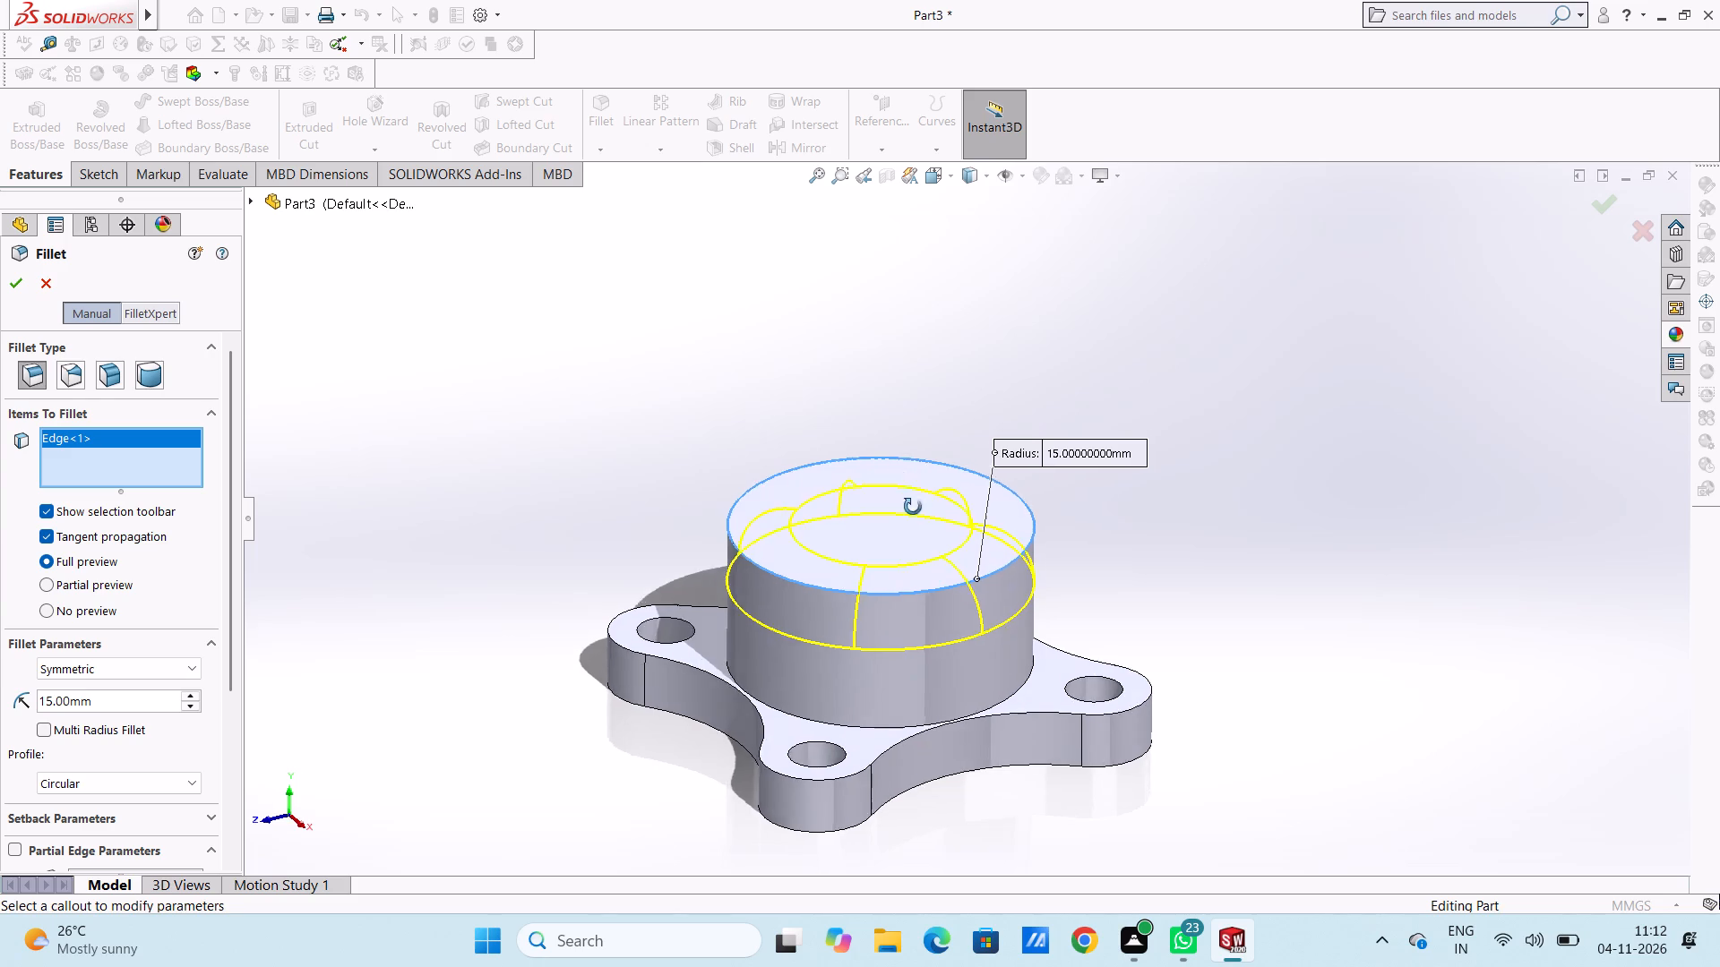
middle_drag(913, 507, 956, 639)
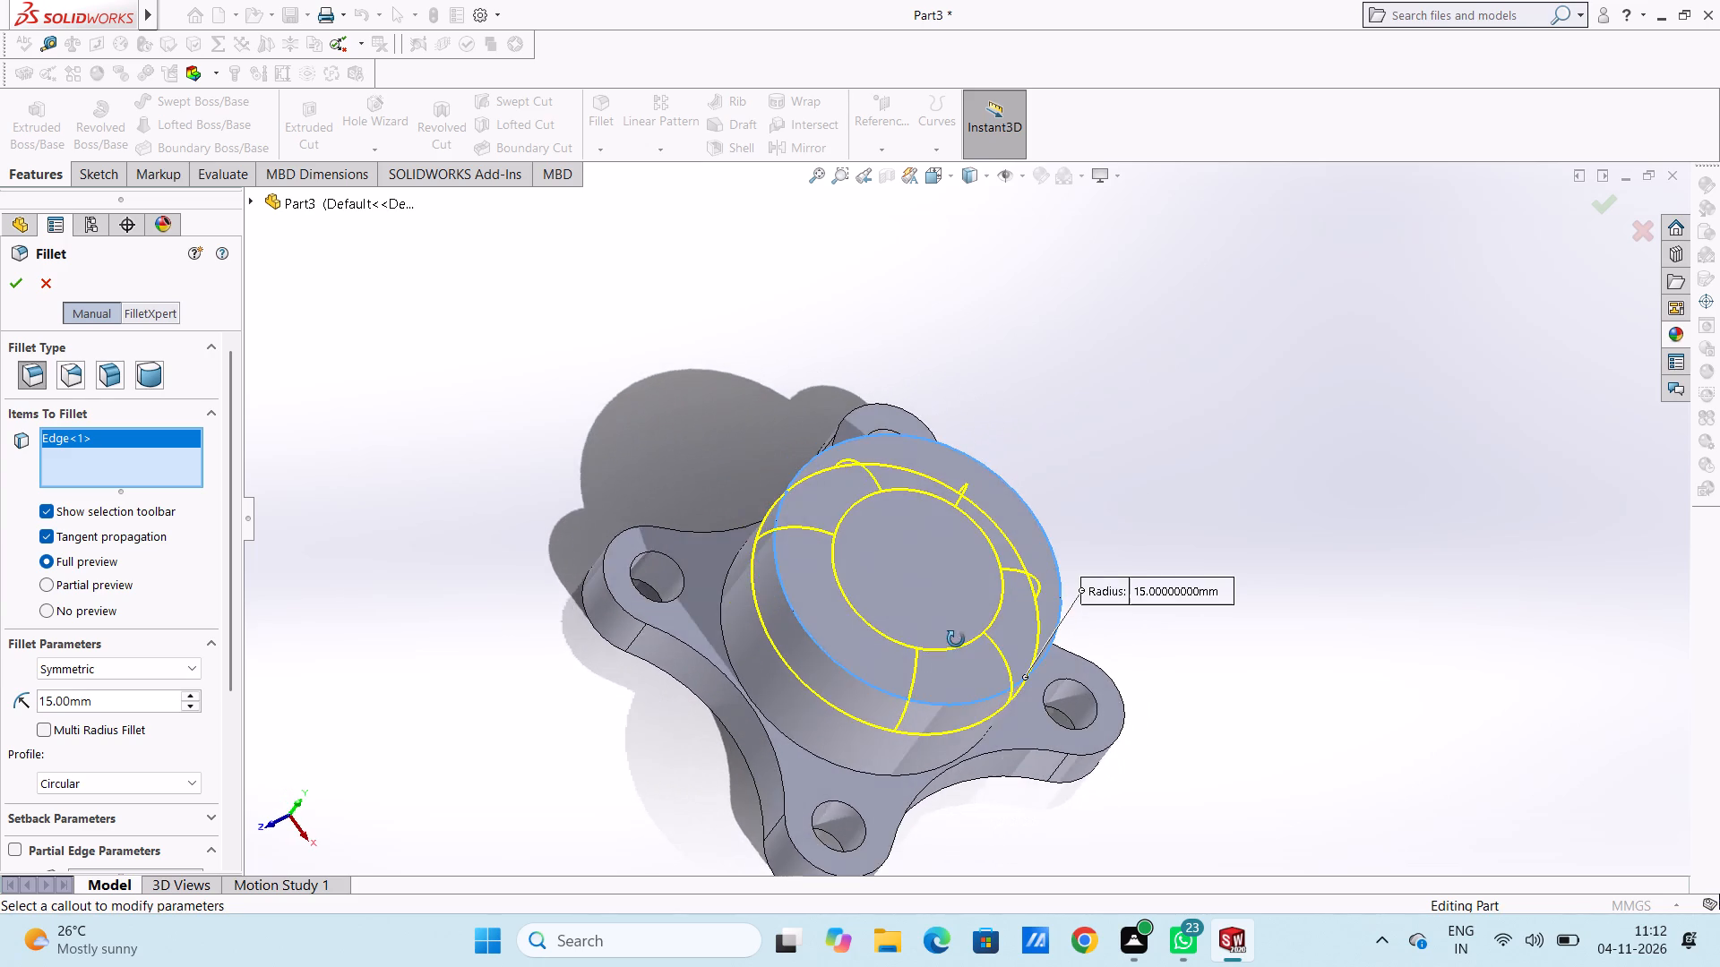
middle_drag(956, 639, 899, 524)
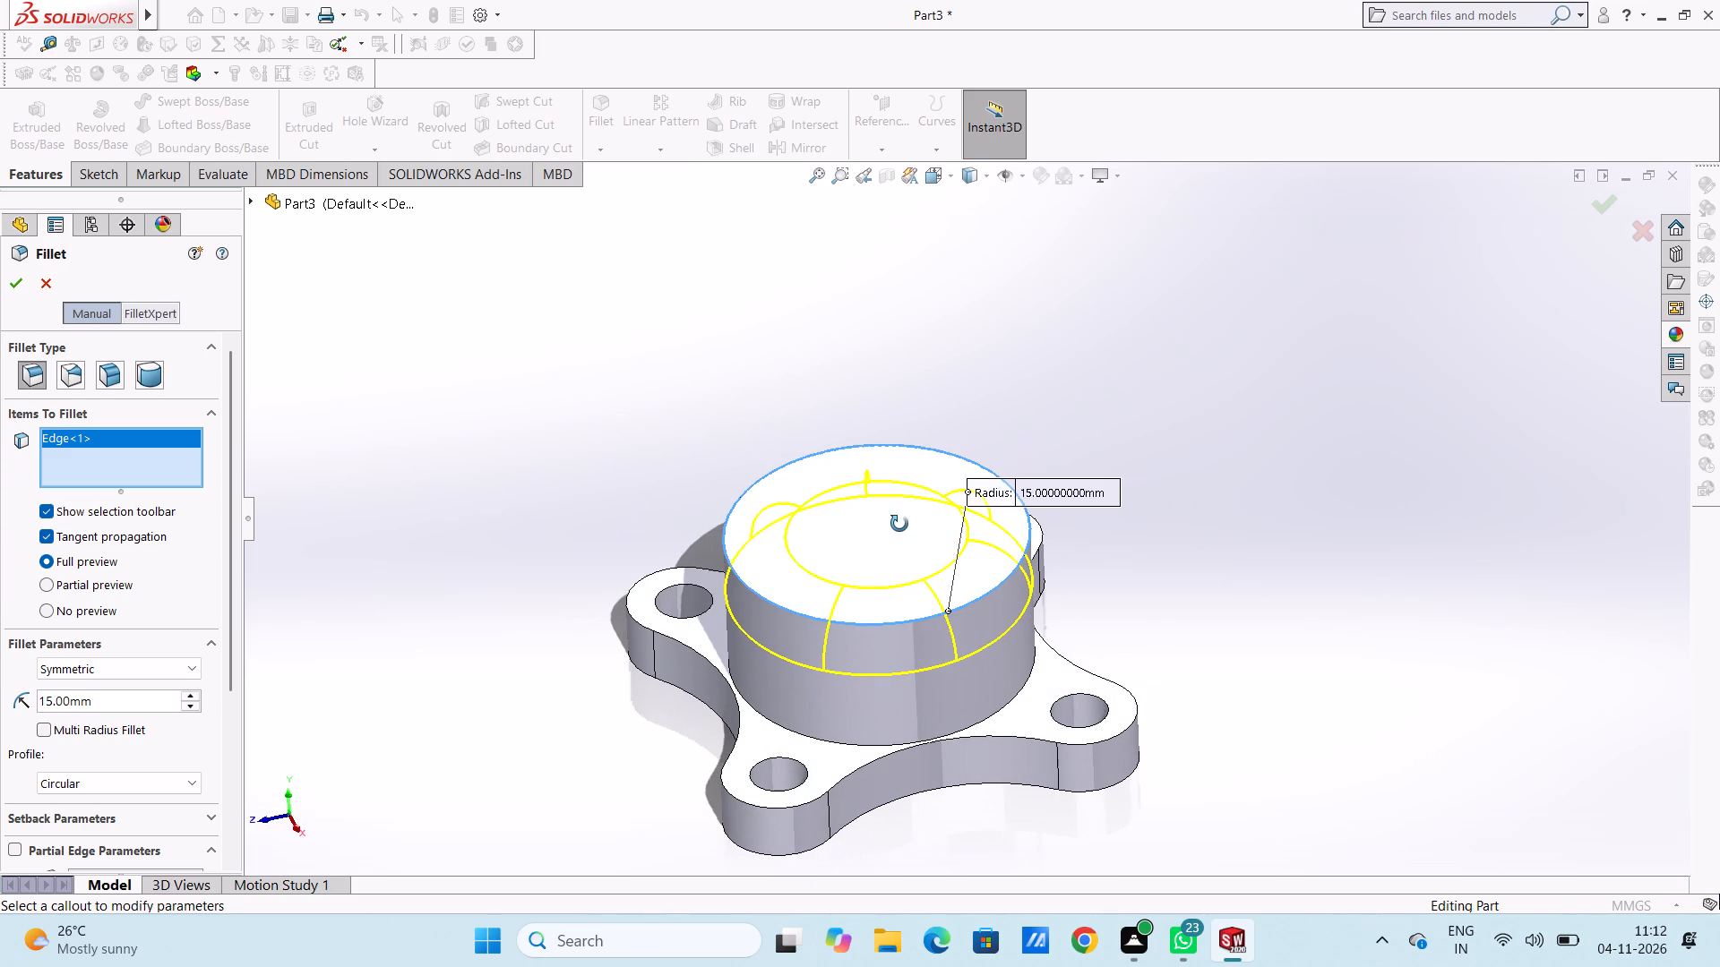
middle_drag(899, 524, 907, 534)
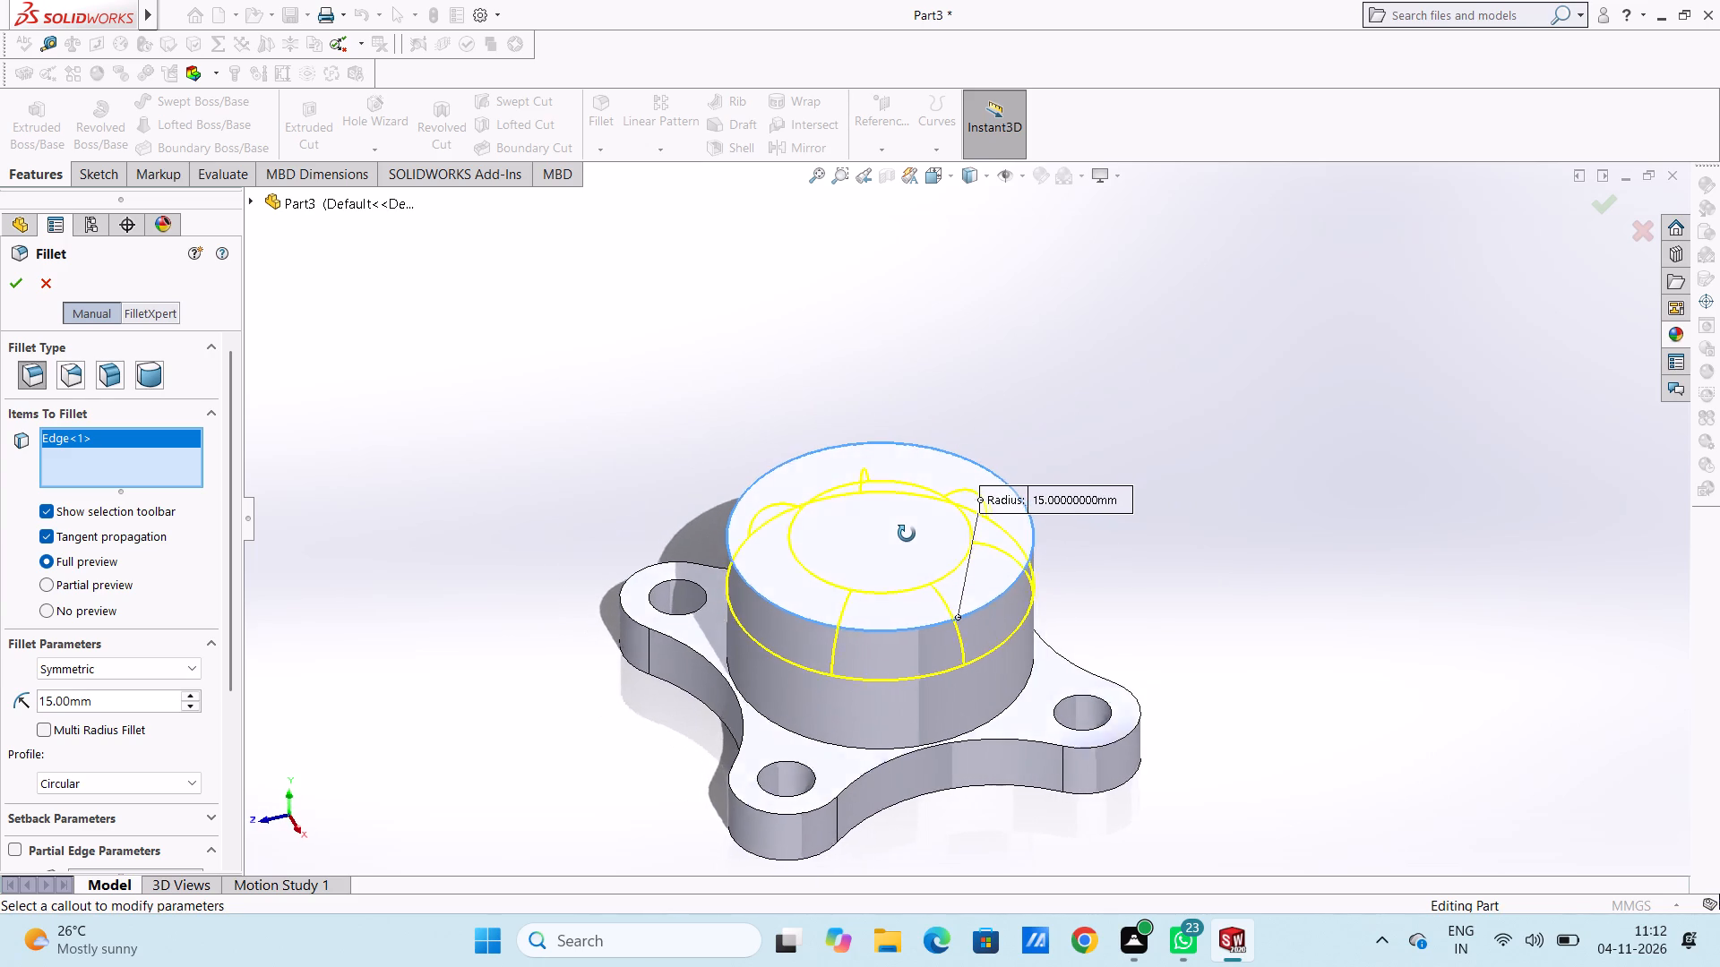
middle_drag(907, 534, 908, 433)
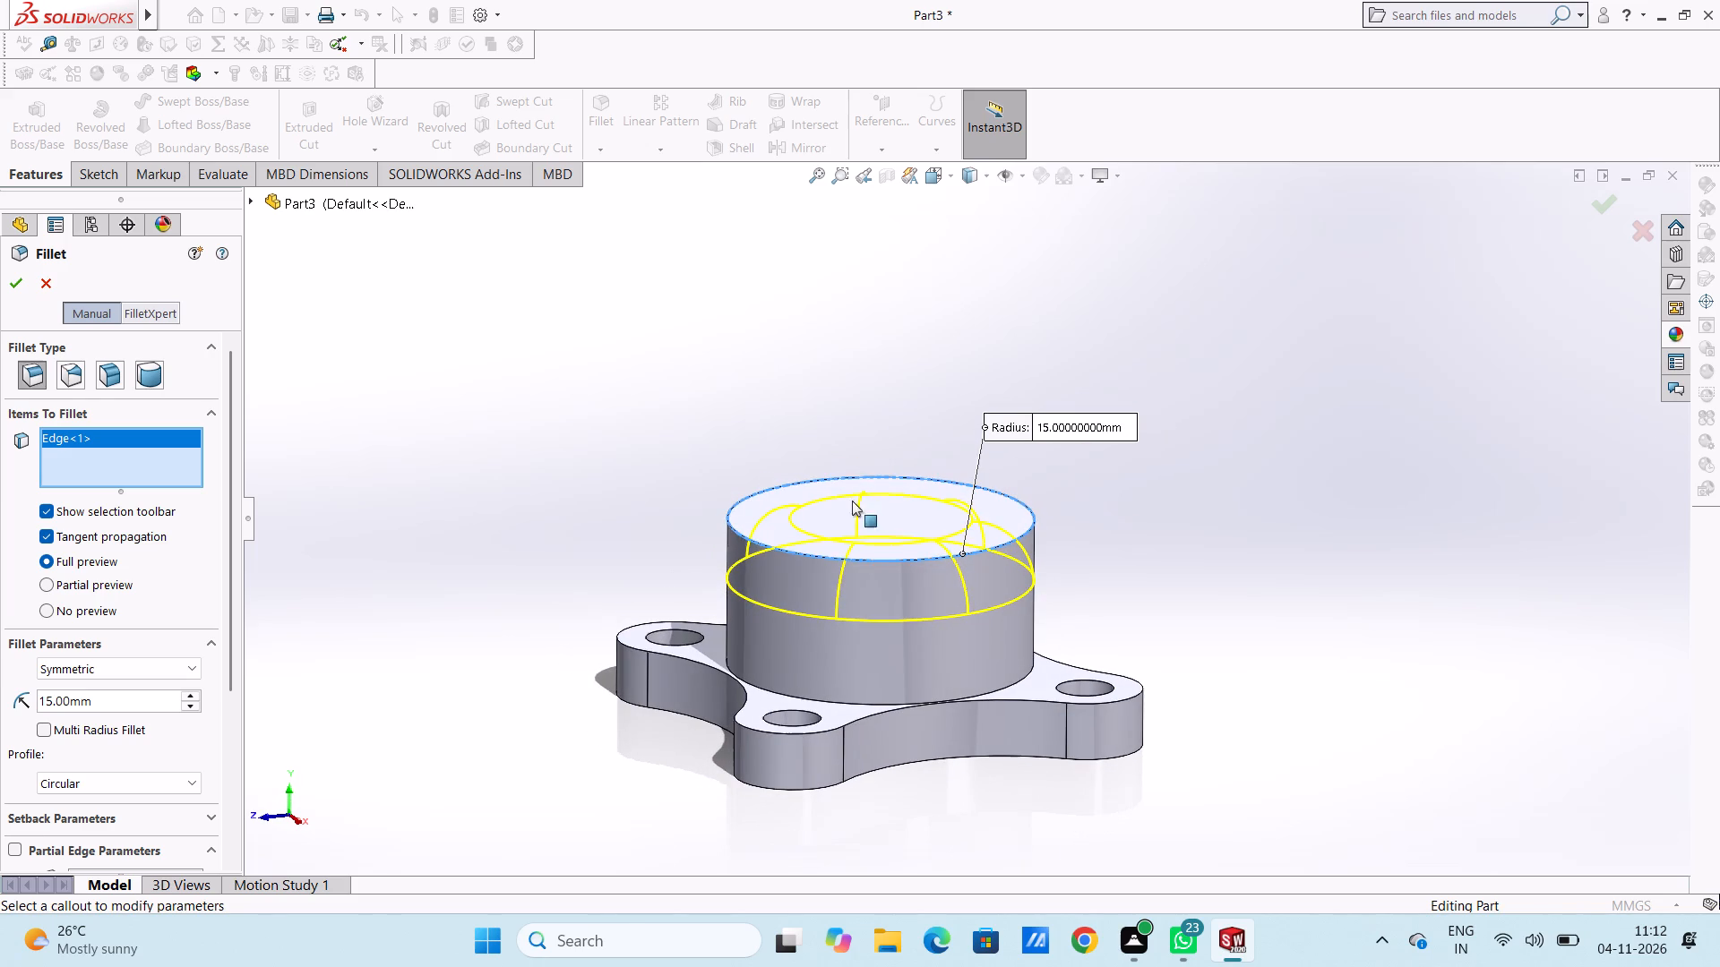
click(107, 699)
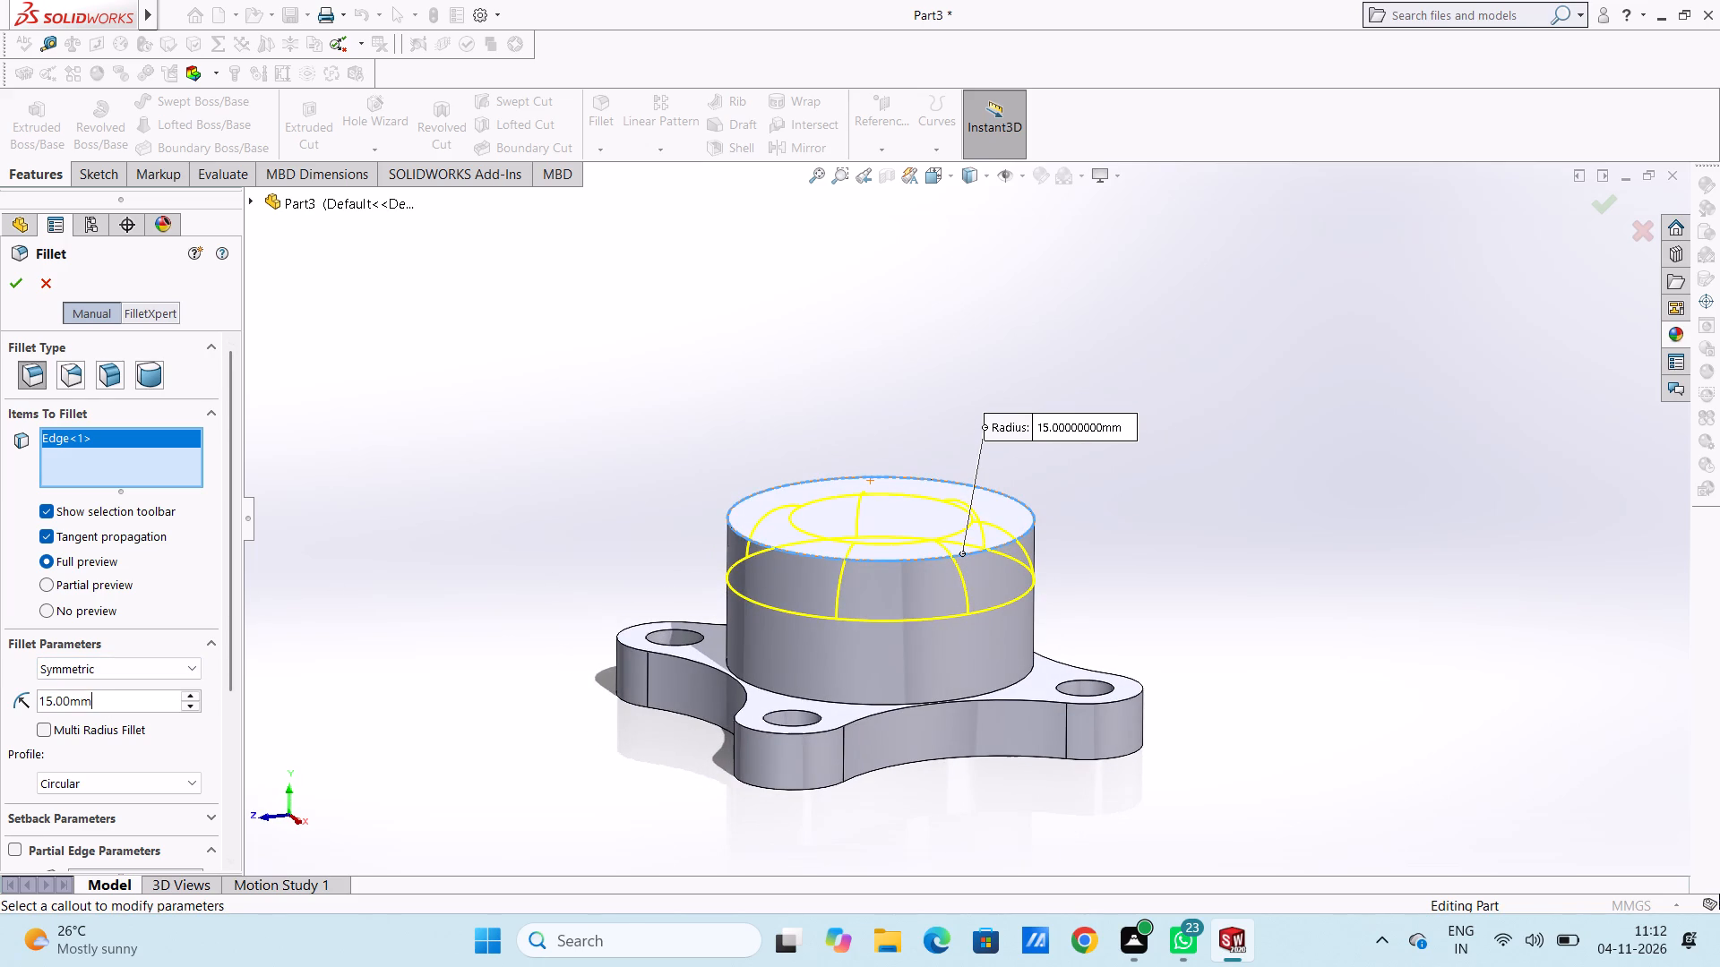
click(107, 699)
text(12)
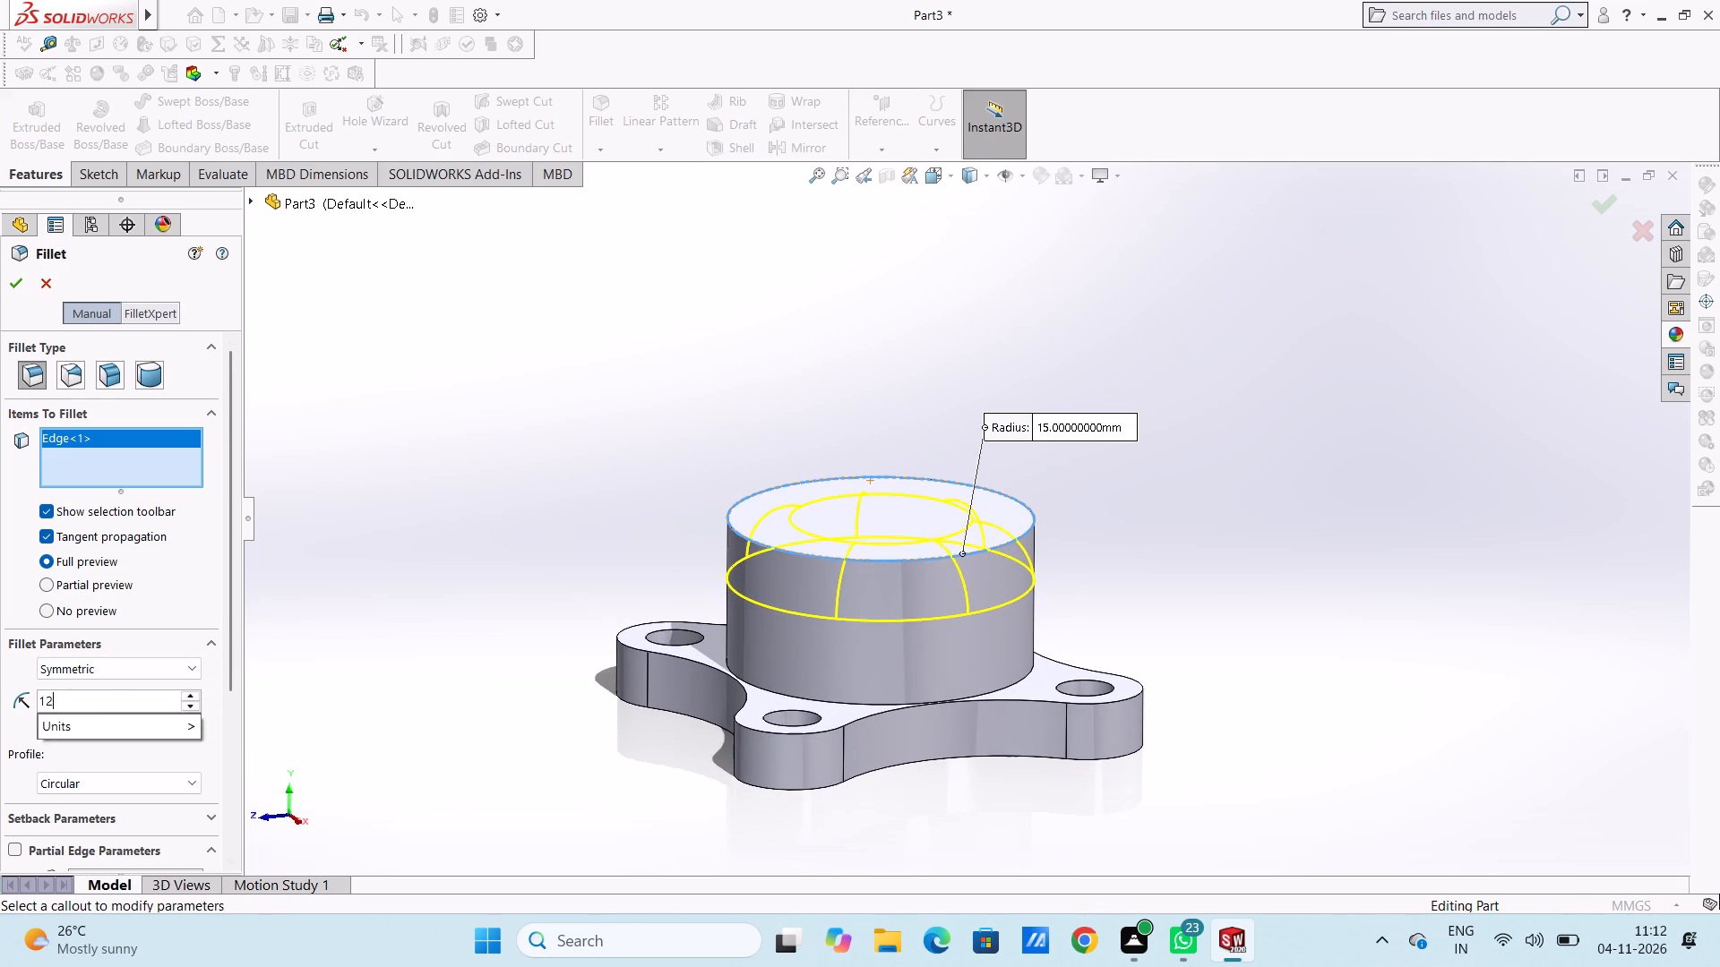
key(Return)
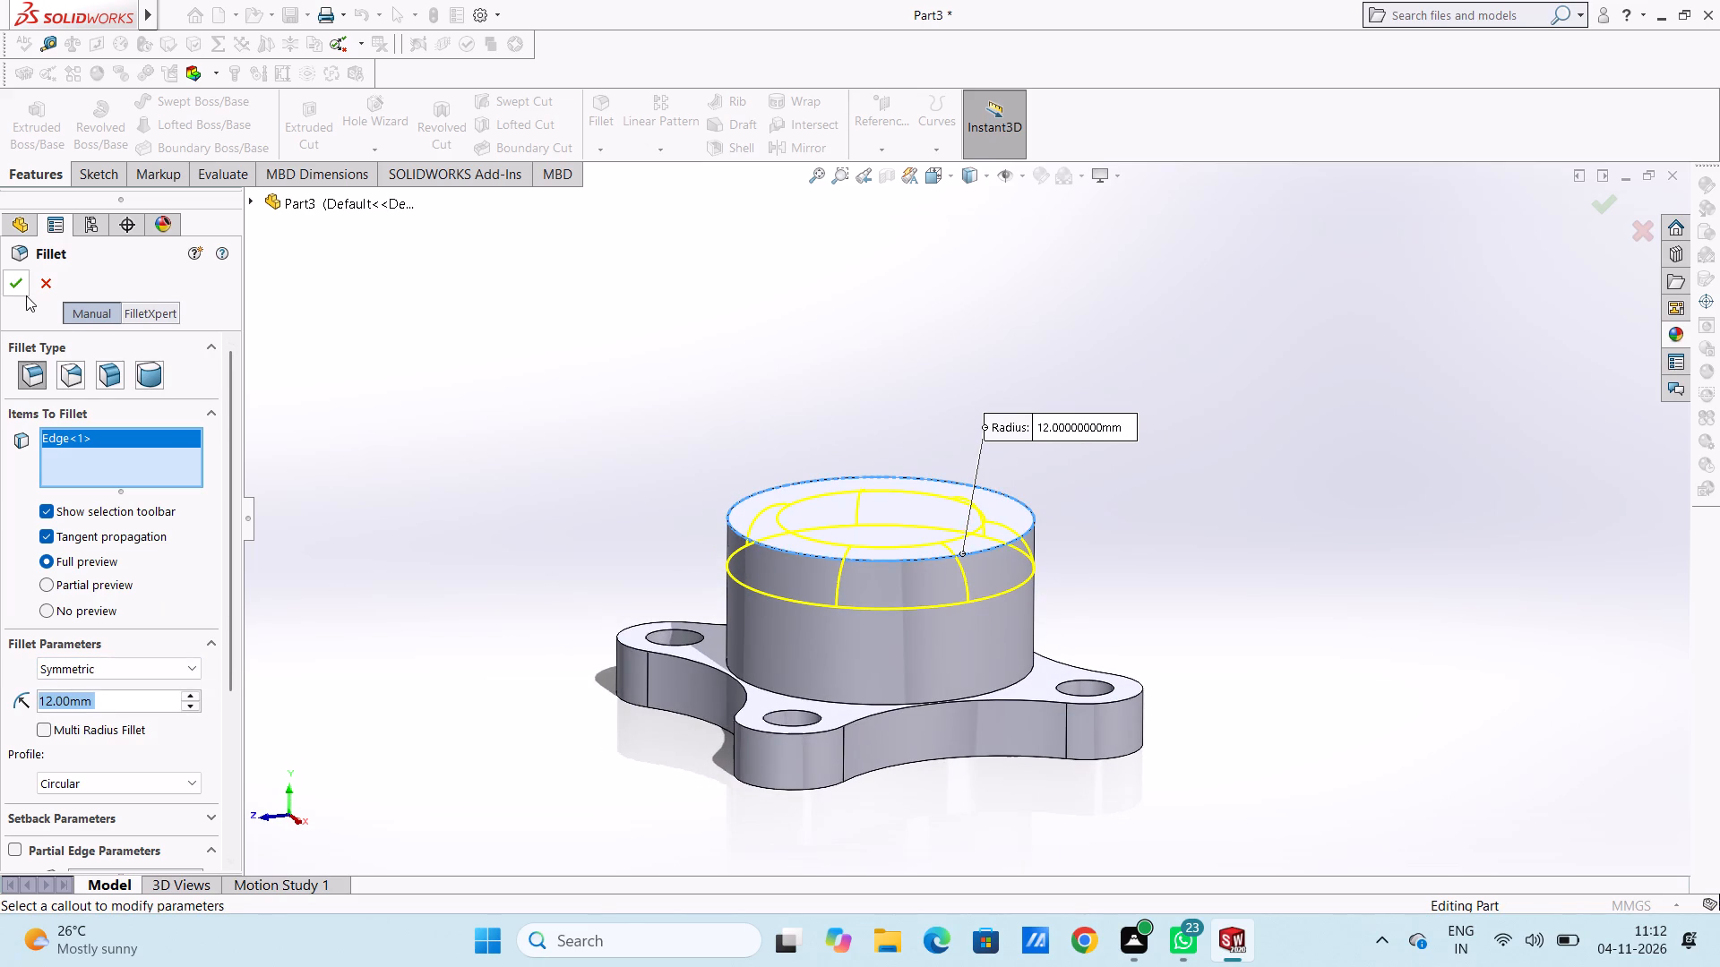
click(21, 291)
click(632, 413)
On the boss's flat top face, sketch a circle centred on the origin with a radius of about 25 mm, reaching the fillet's inner edge.
middle_drag(696, 421, 810, 490)
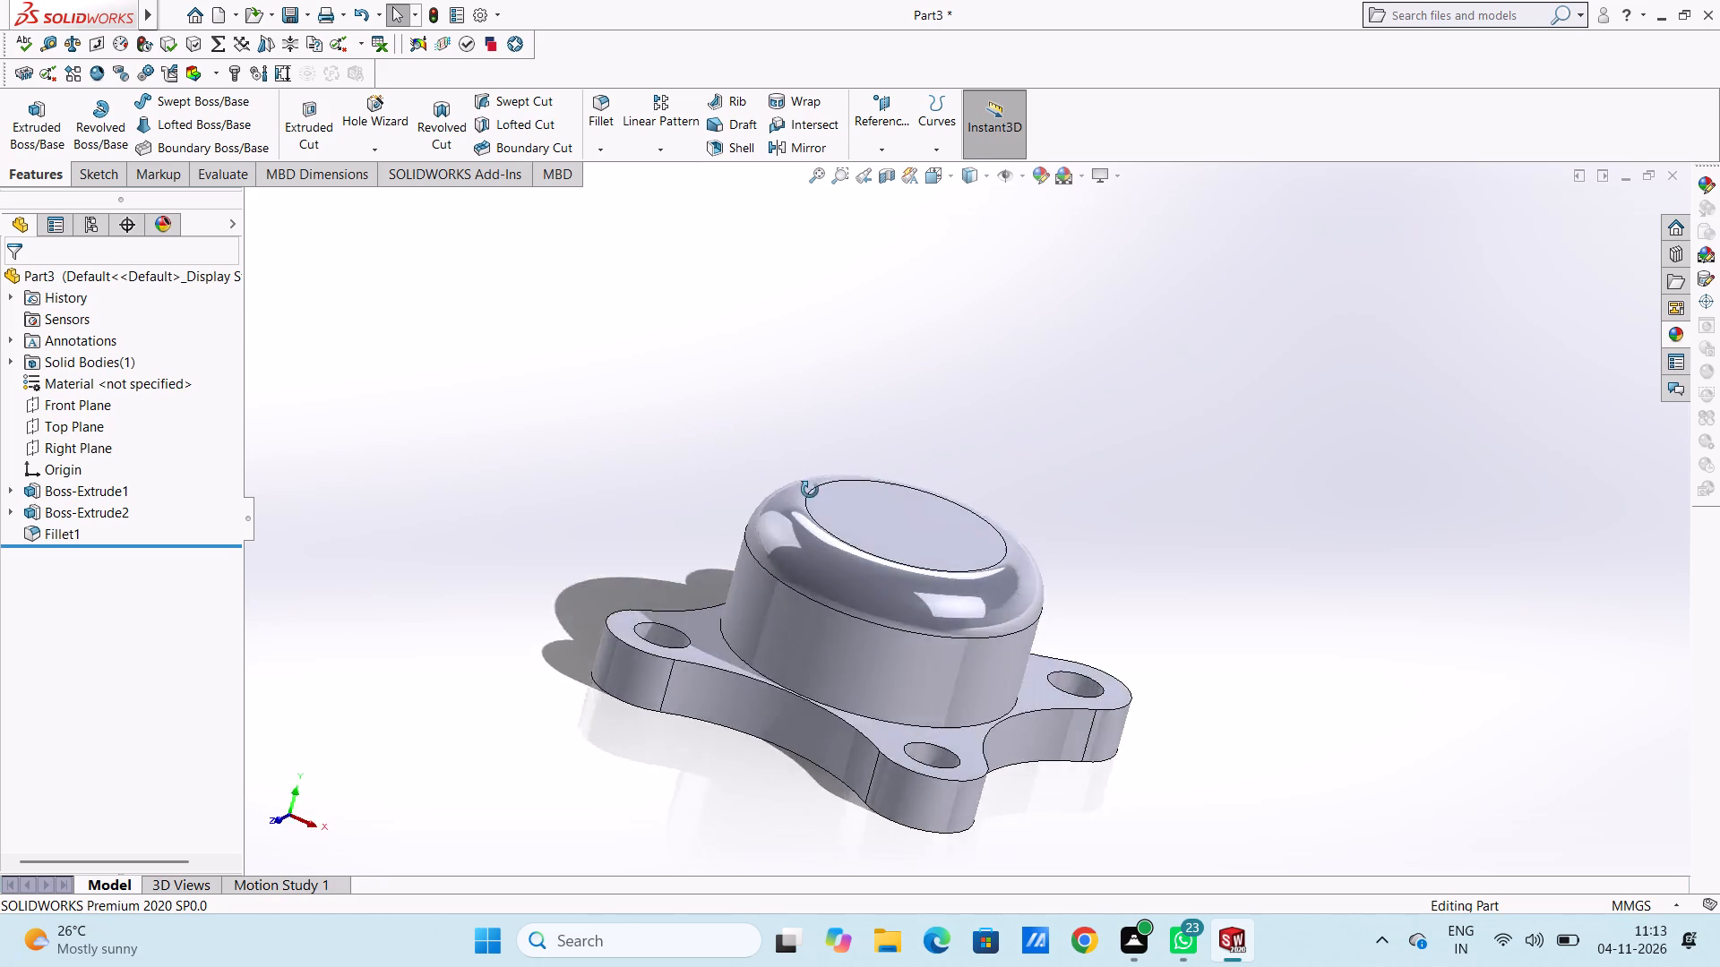
middle_drag(810, 490, 751, 575)
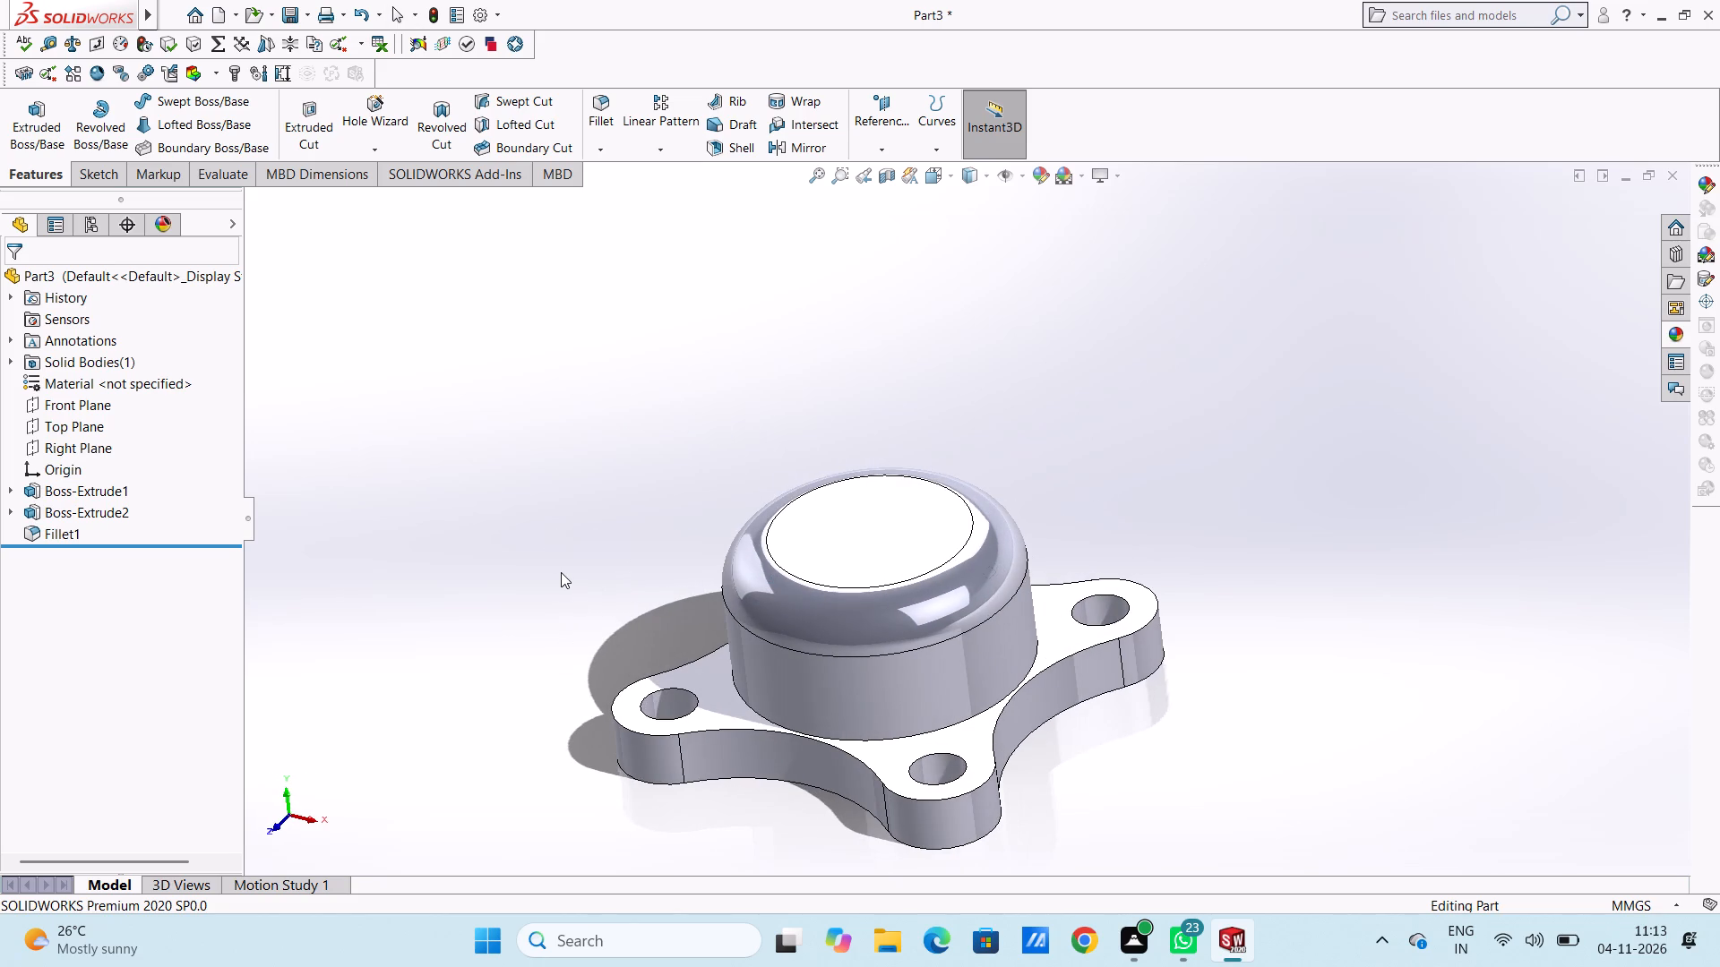
key(ctrl+5)
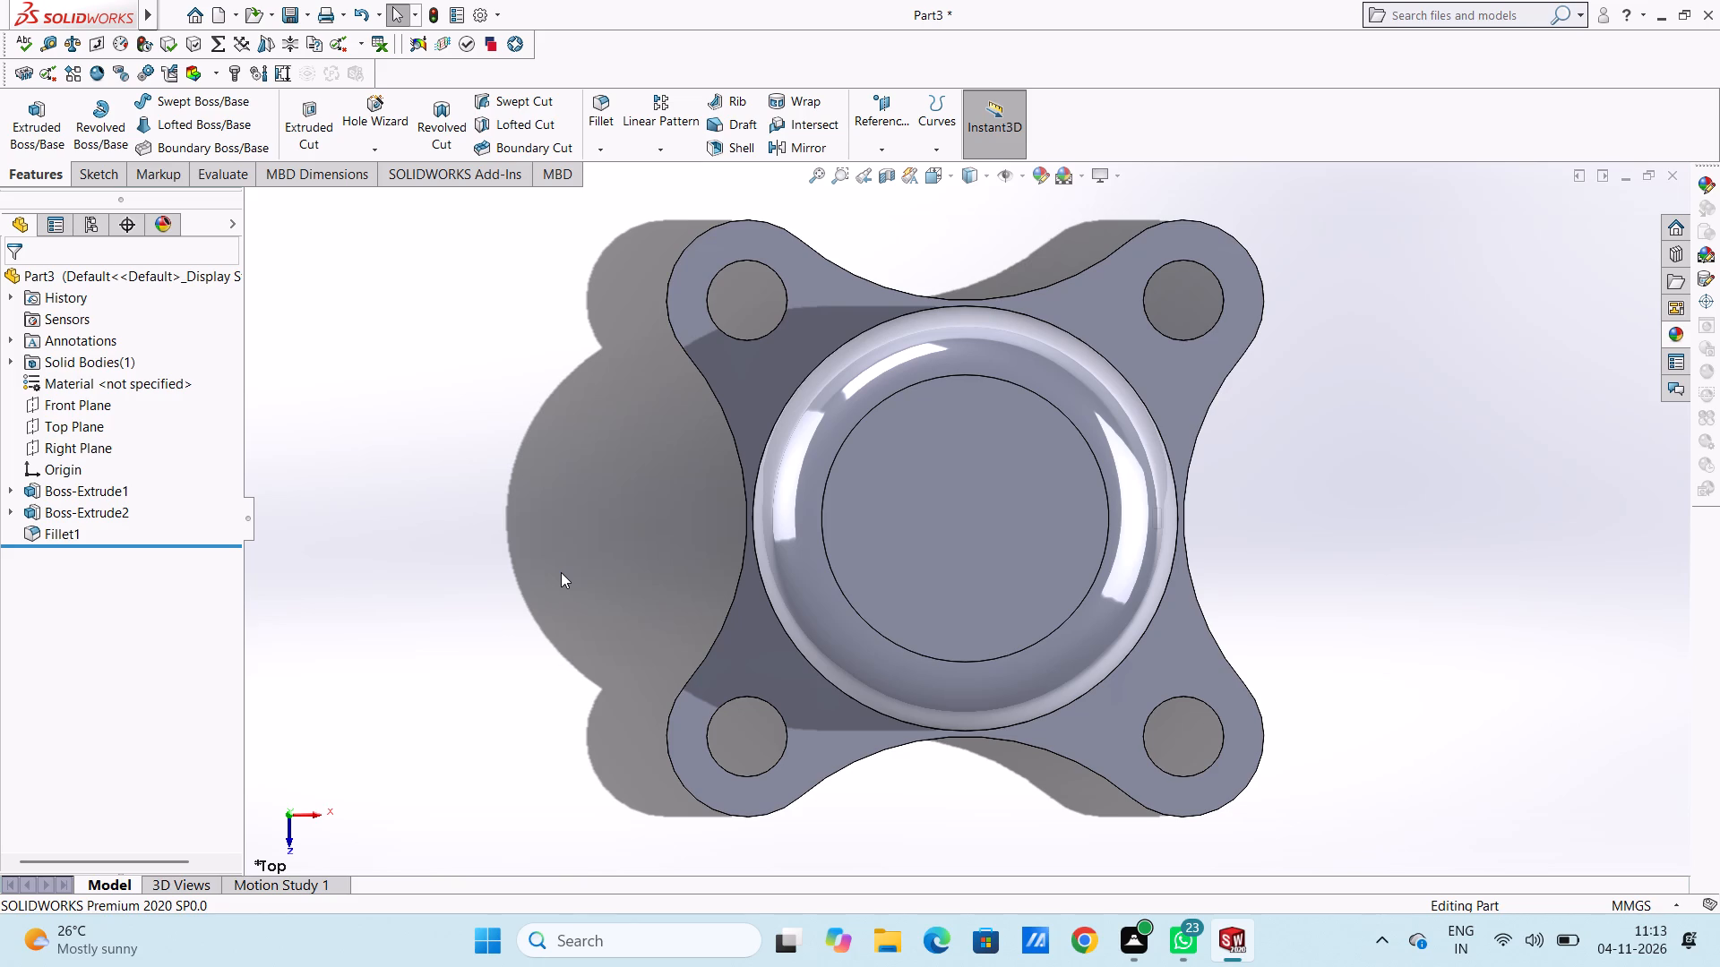
scroll(1026, 459, up, 2)
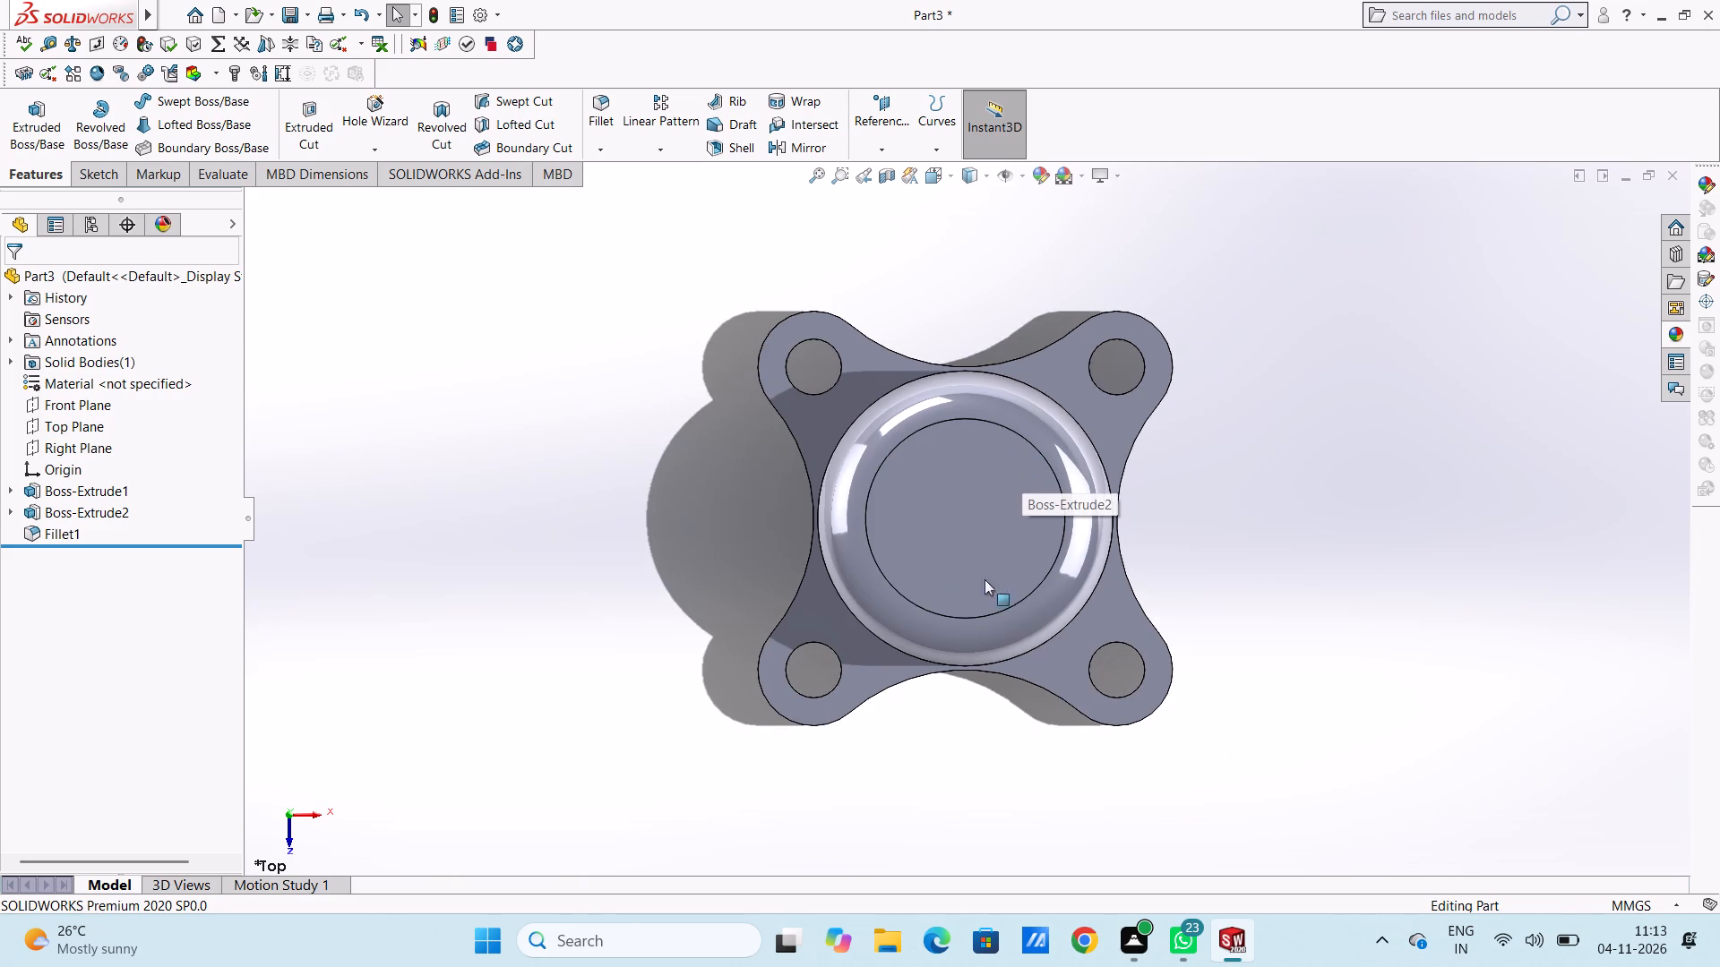
scroll(985, 545, down, 2)
click(950, 493)
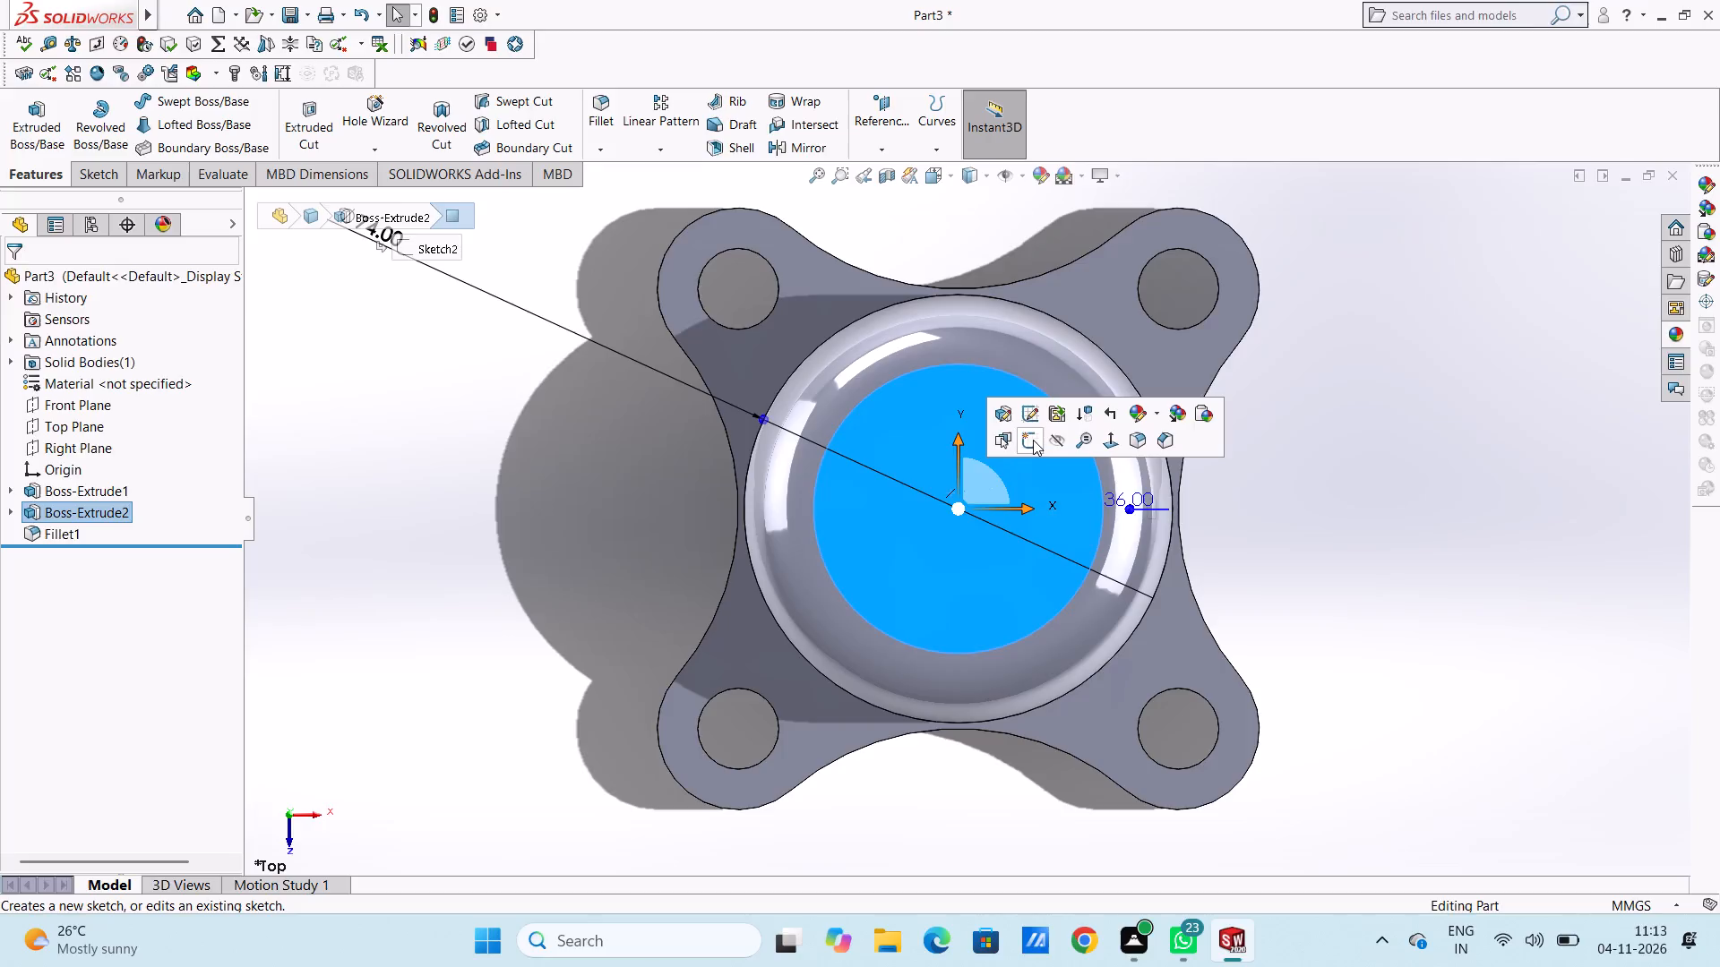
click(1033, 441)
click(1331, 501)
scroll(916, 460, up, 4)
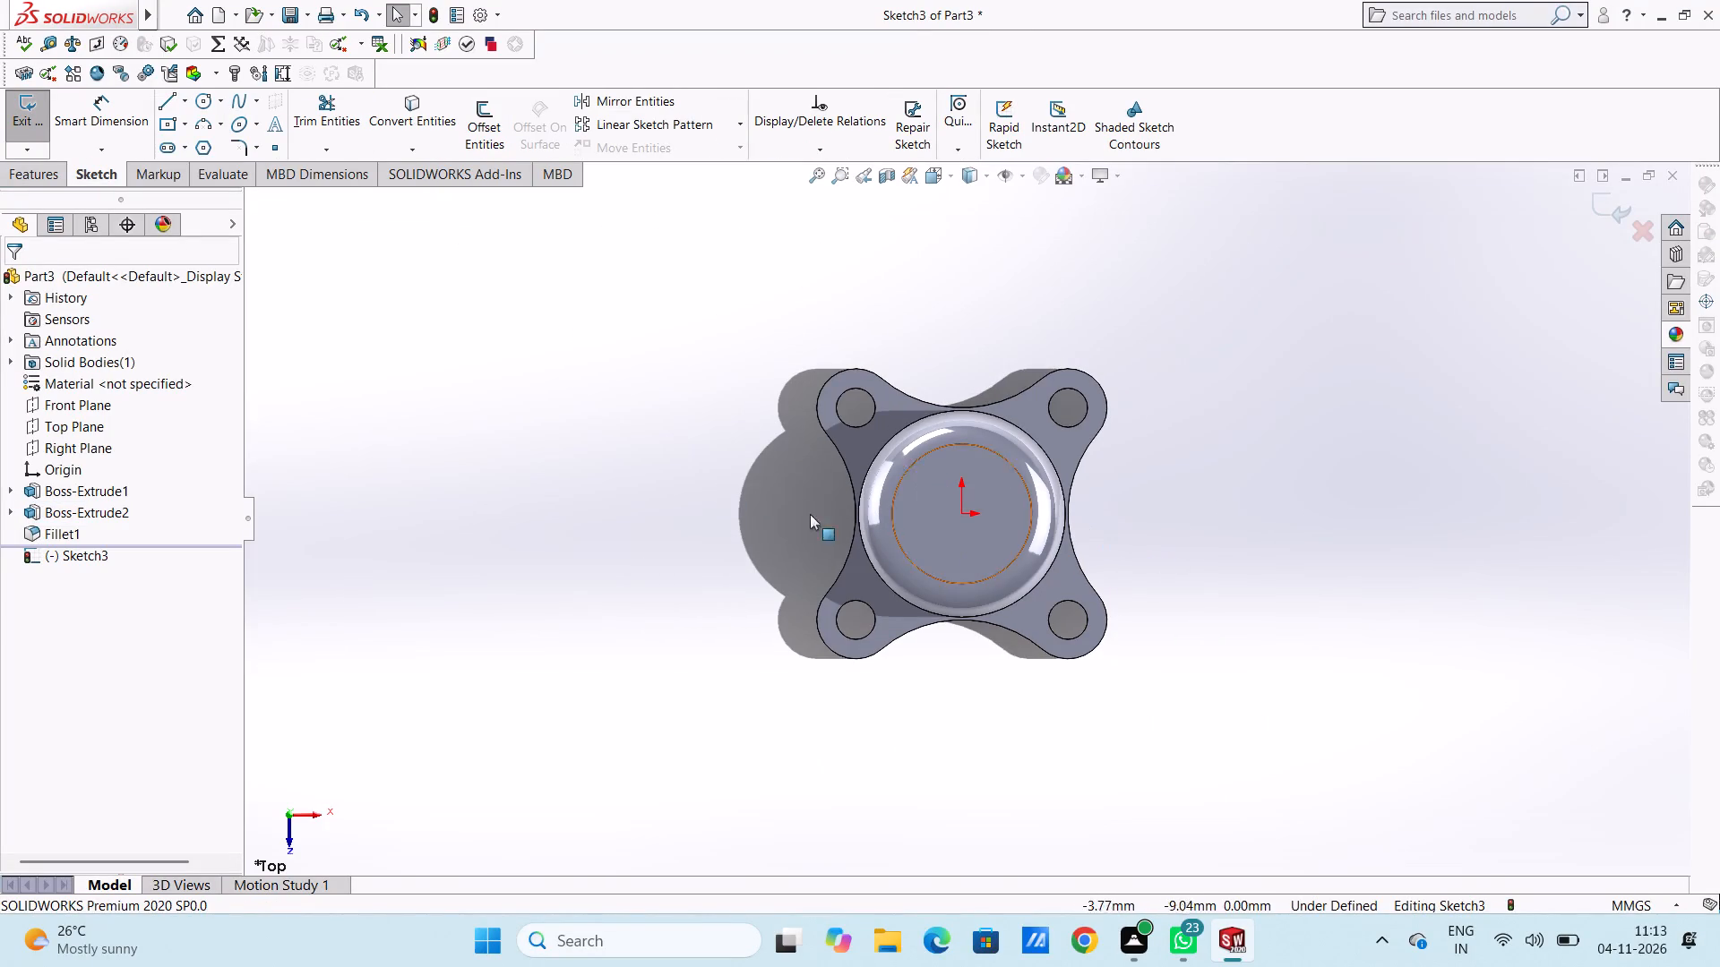
click(199, 102)
scroll(913, 465, down, 3)
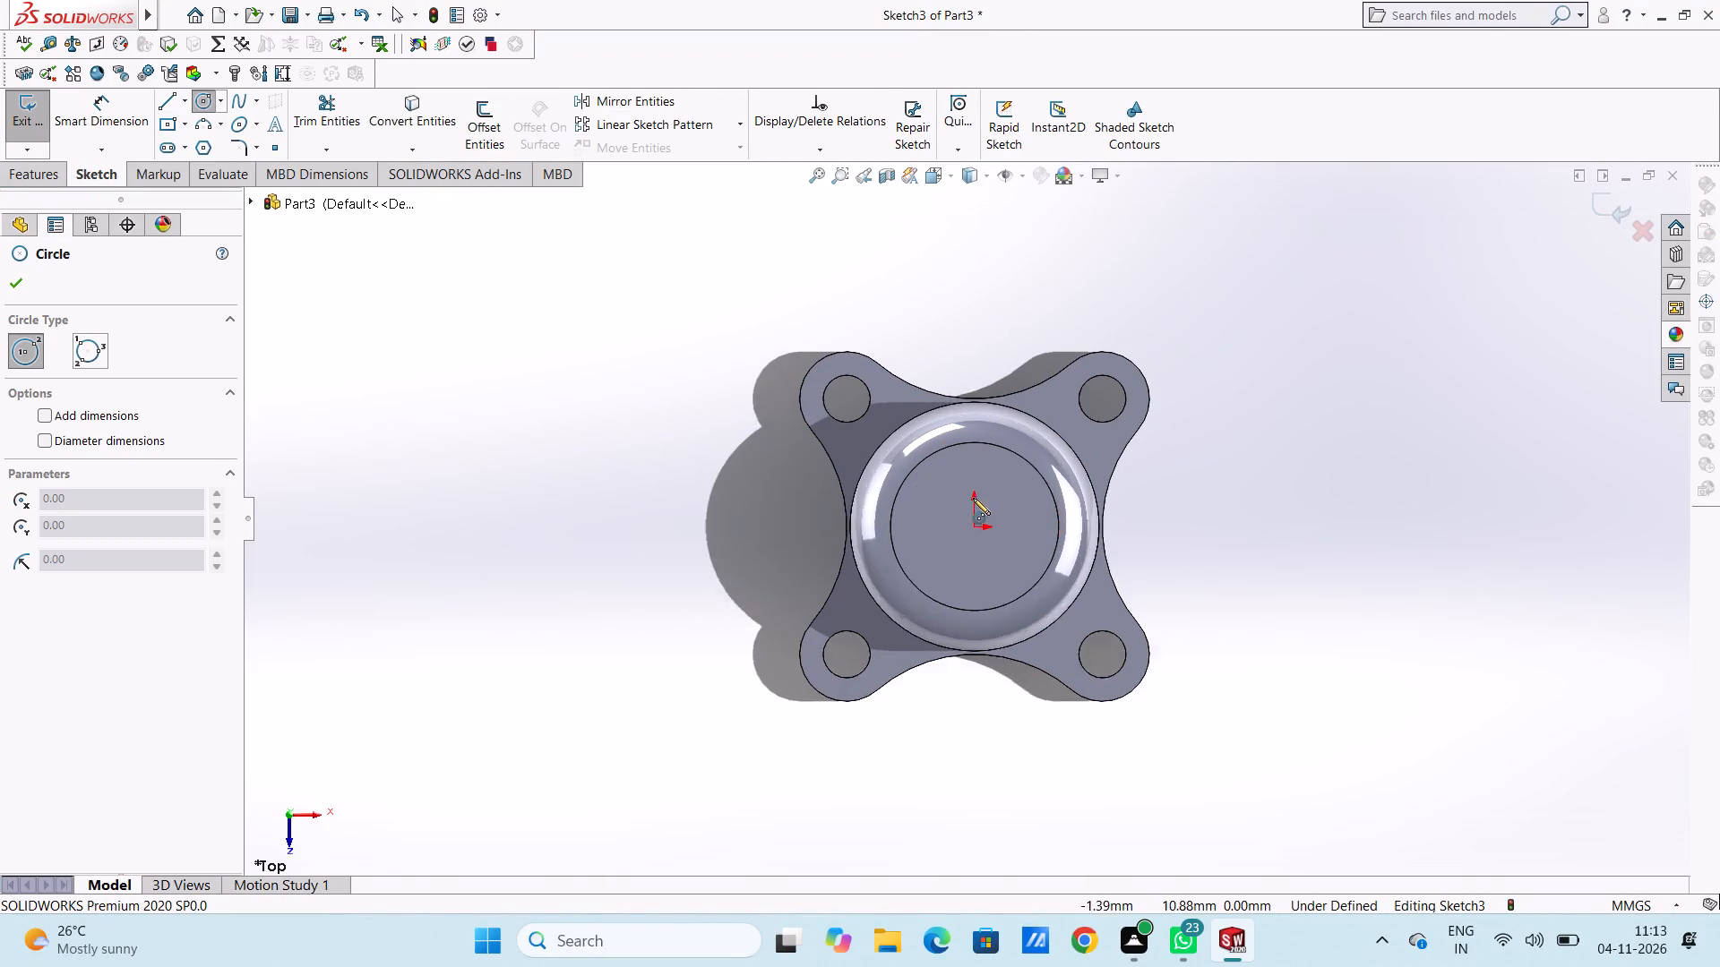
click(980, 549)
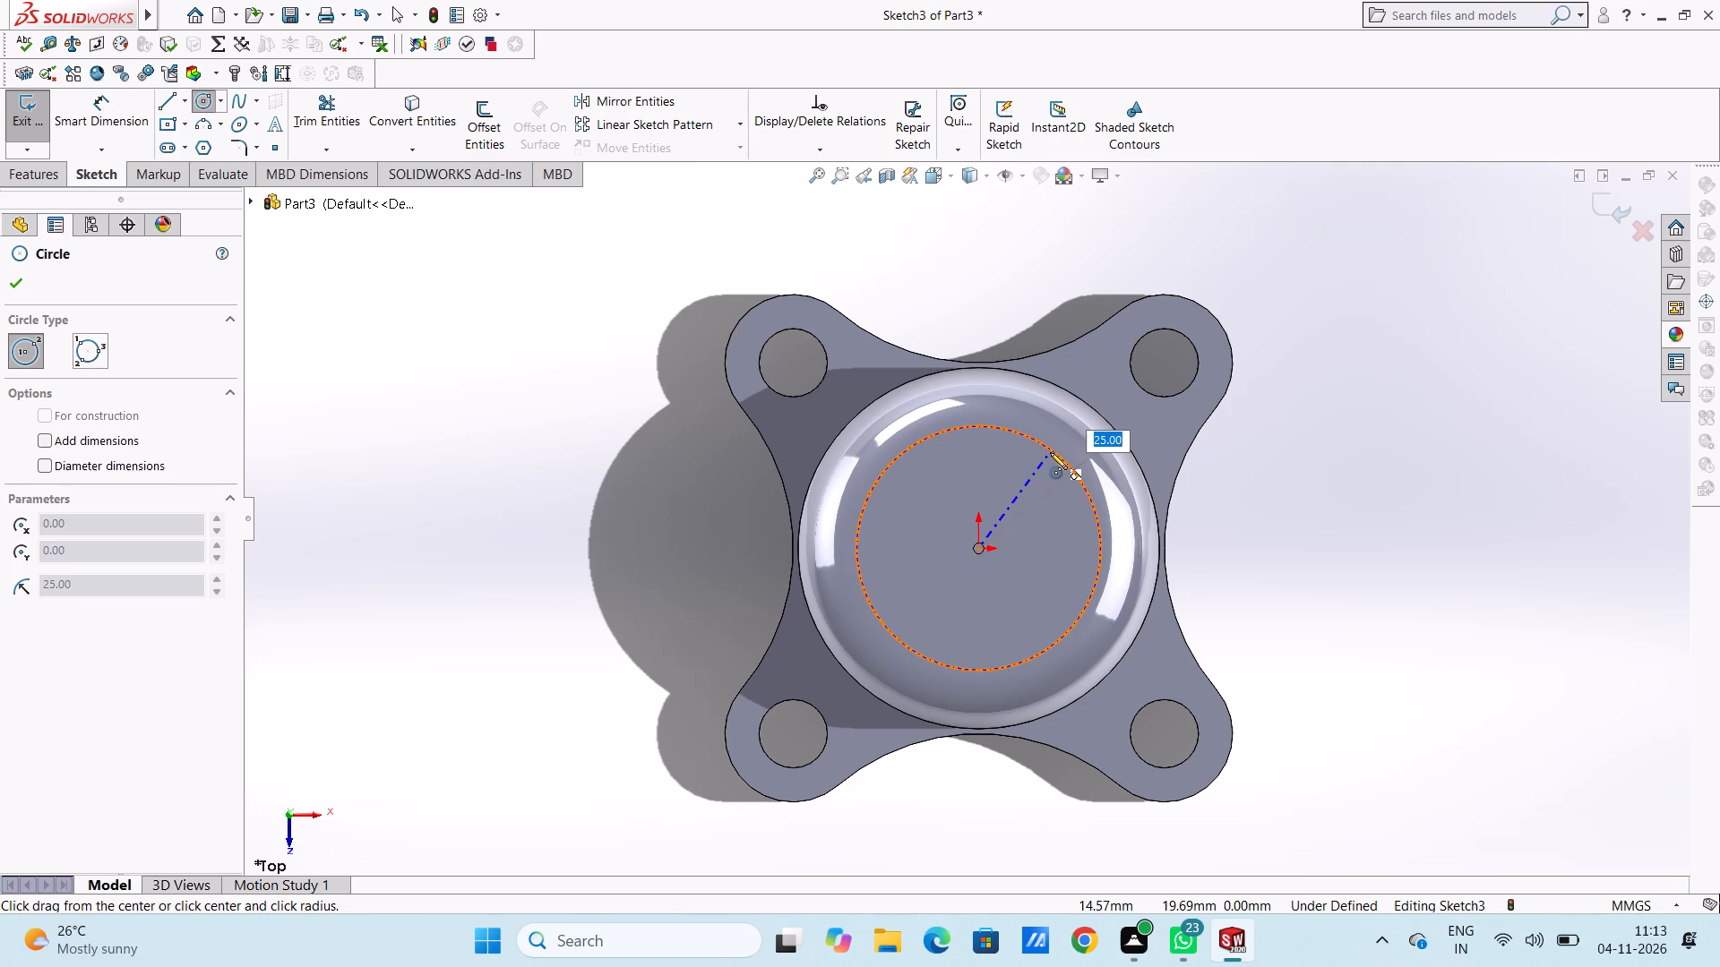
click(1050, 452)
right_click(1291, 312)
click(1306, 325)
click(1304, 335)
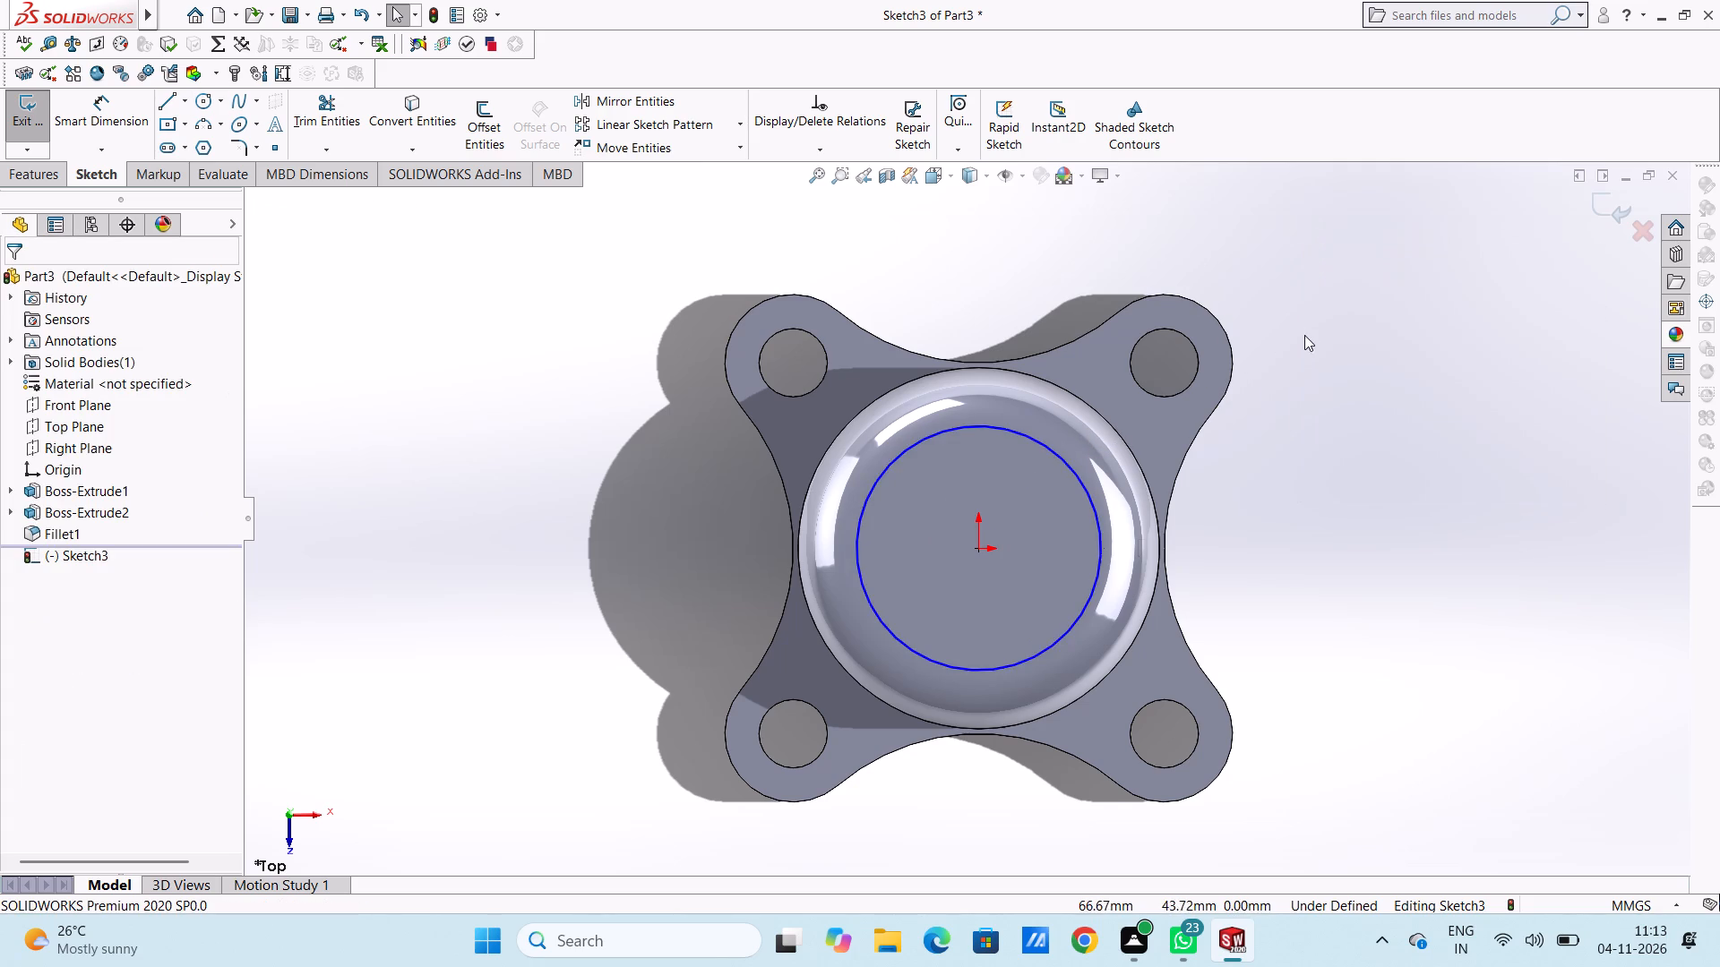
Dimension the diameter of the circle on the boss's top face and close the sketch.
click(105, 105)
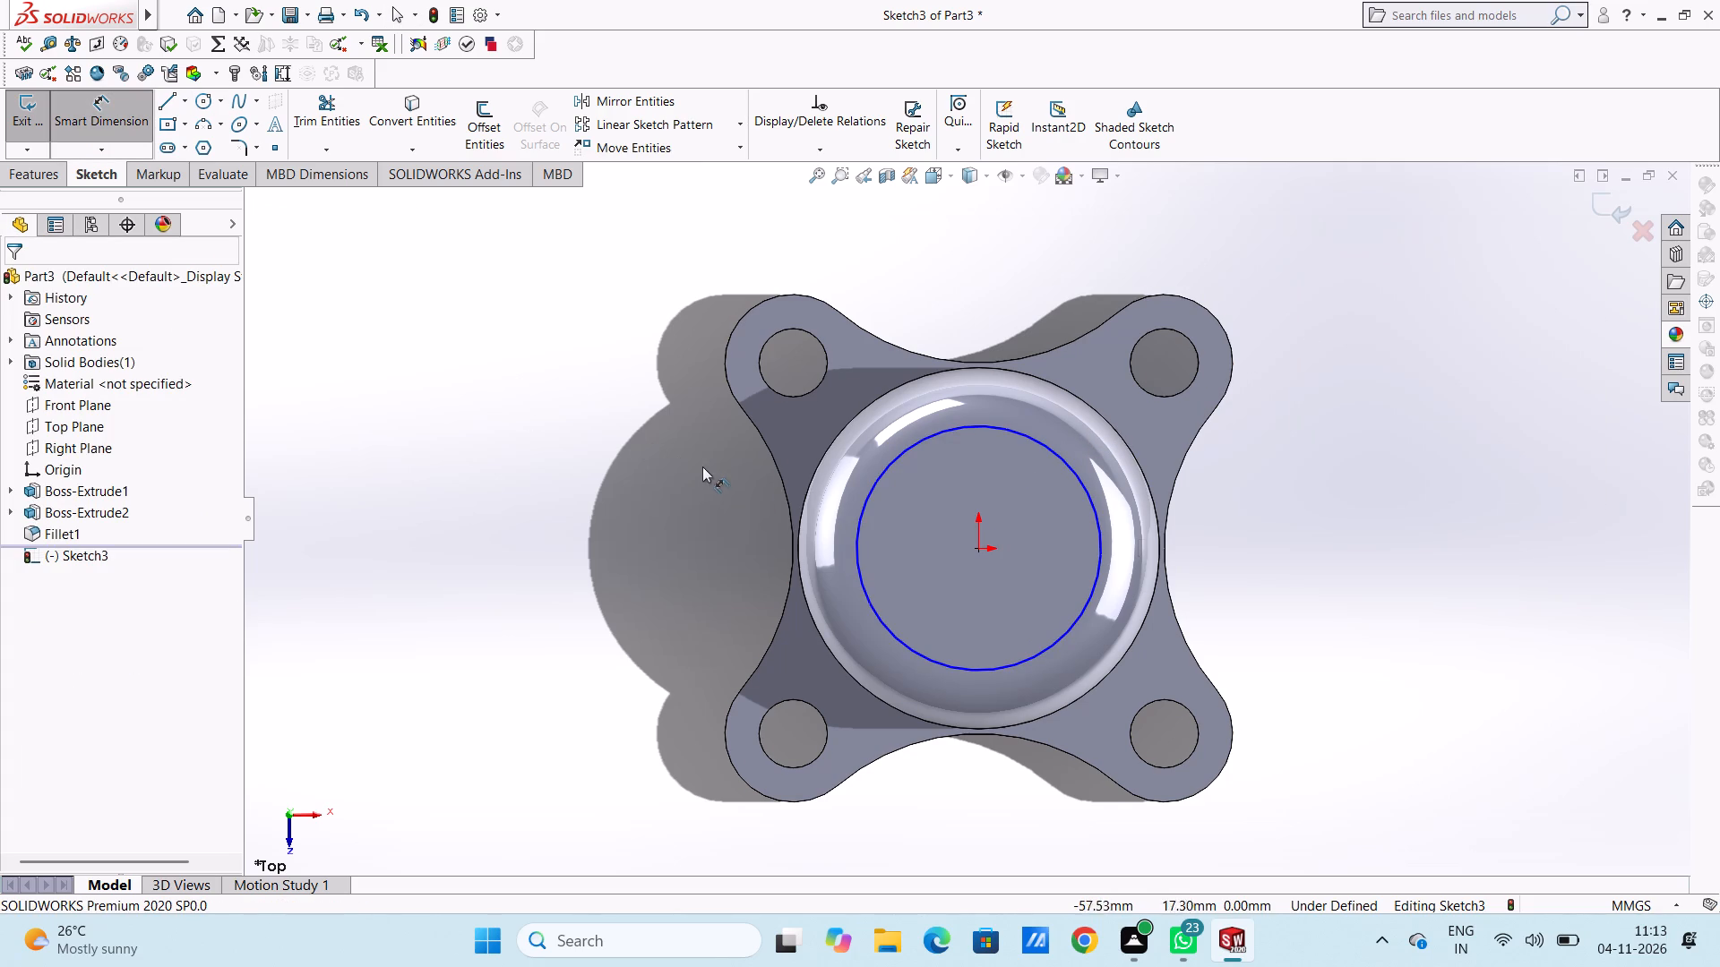
click(860, 518)
click(474, 321)
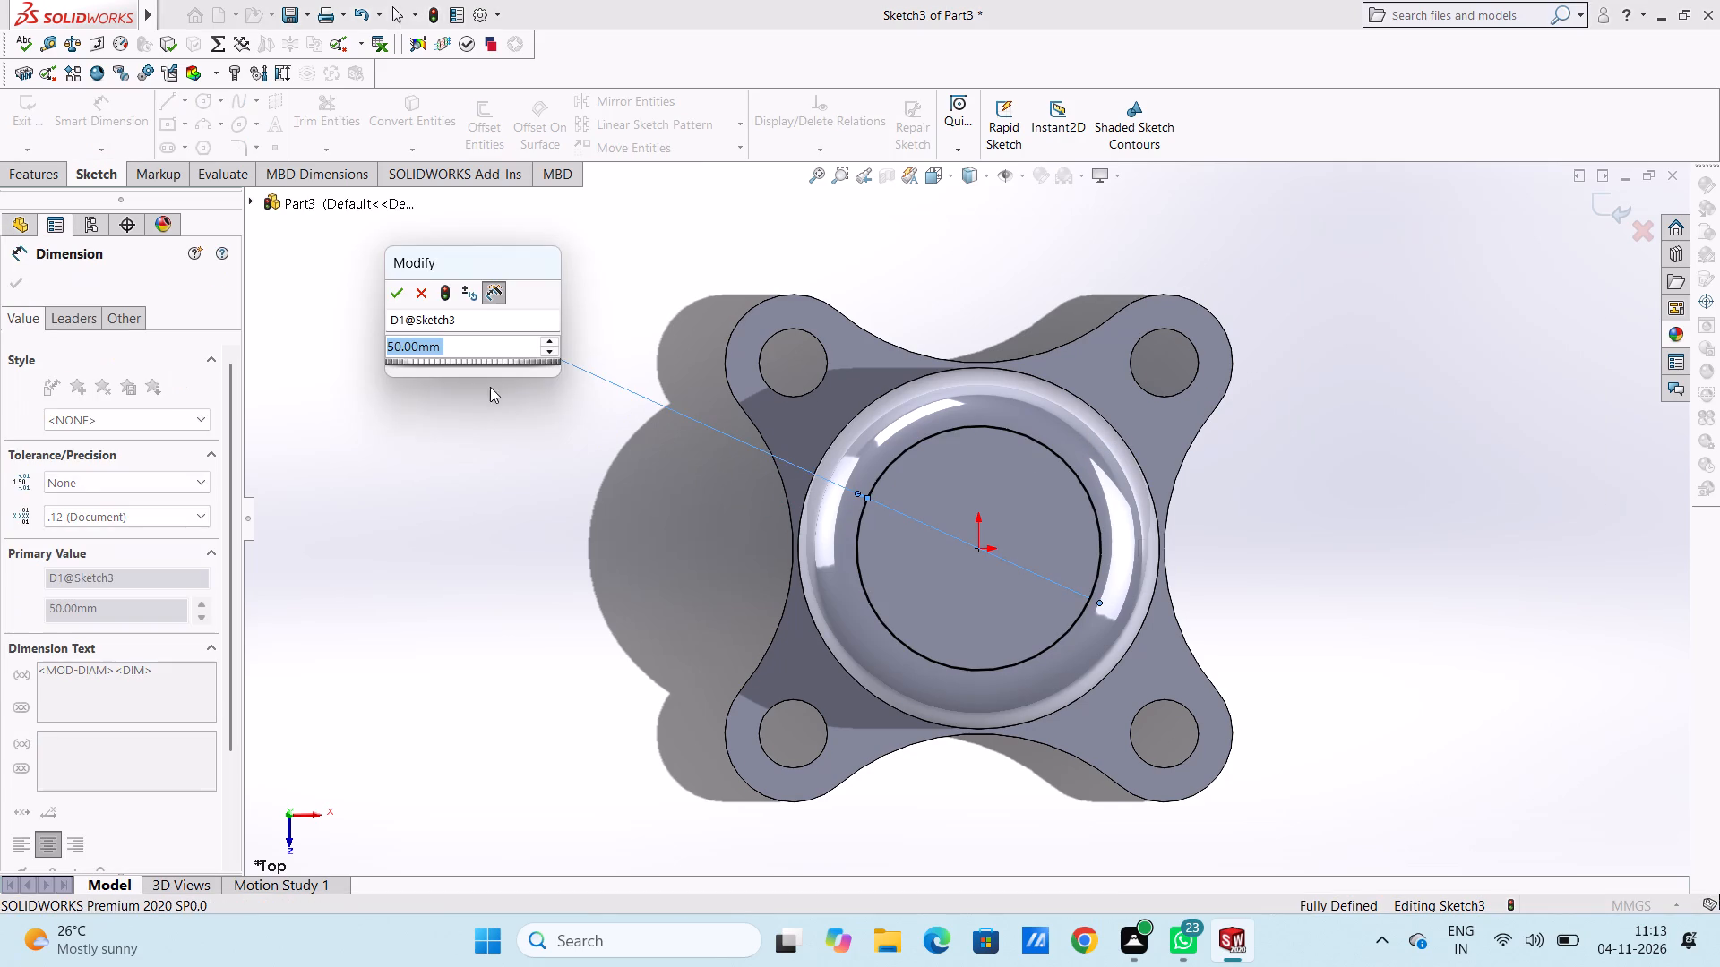
click(388, 294)
click(397, 358)
scroll(474, 441, up, 4)
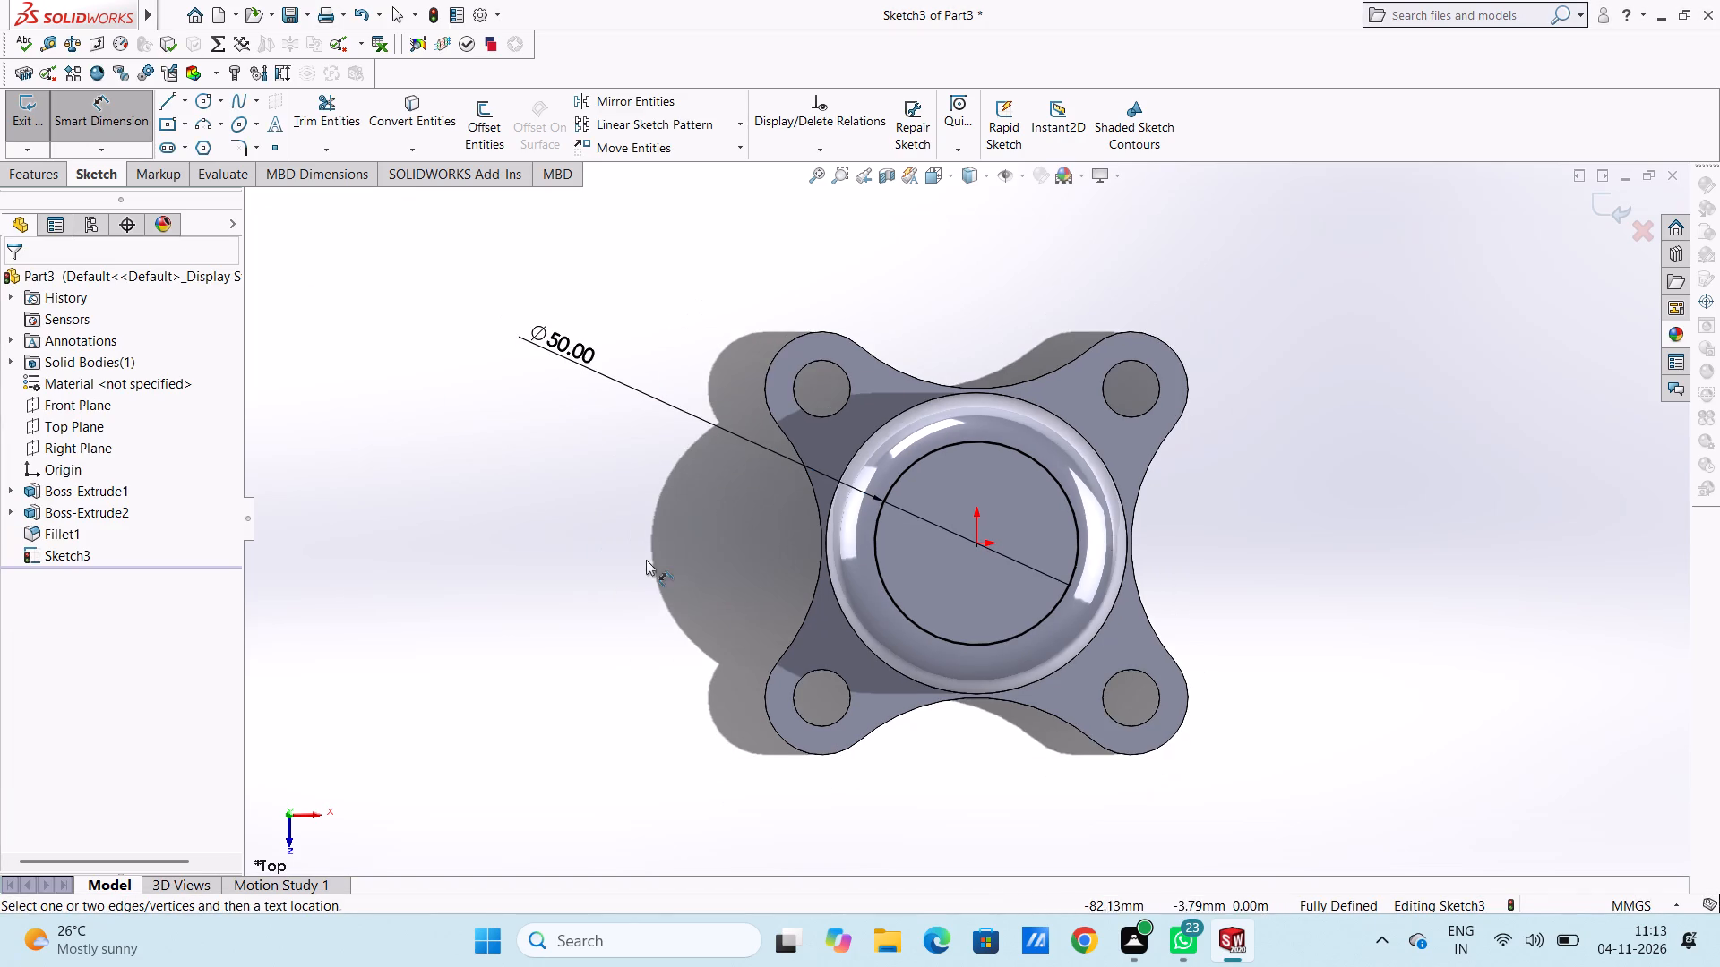
middle_drag(652, 543, 658, 370)
scroll(677, 506, up, 3)
middle_drag(676, 503, 703, 344)
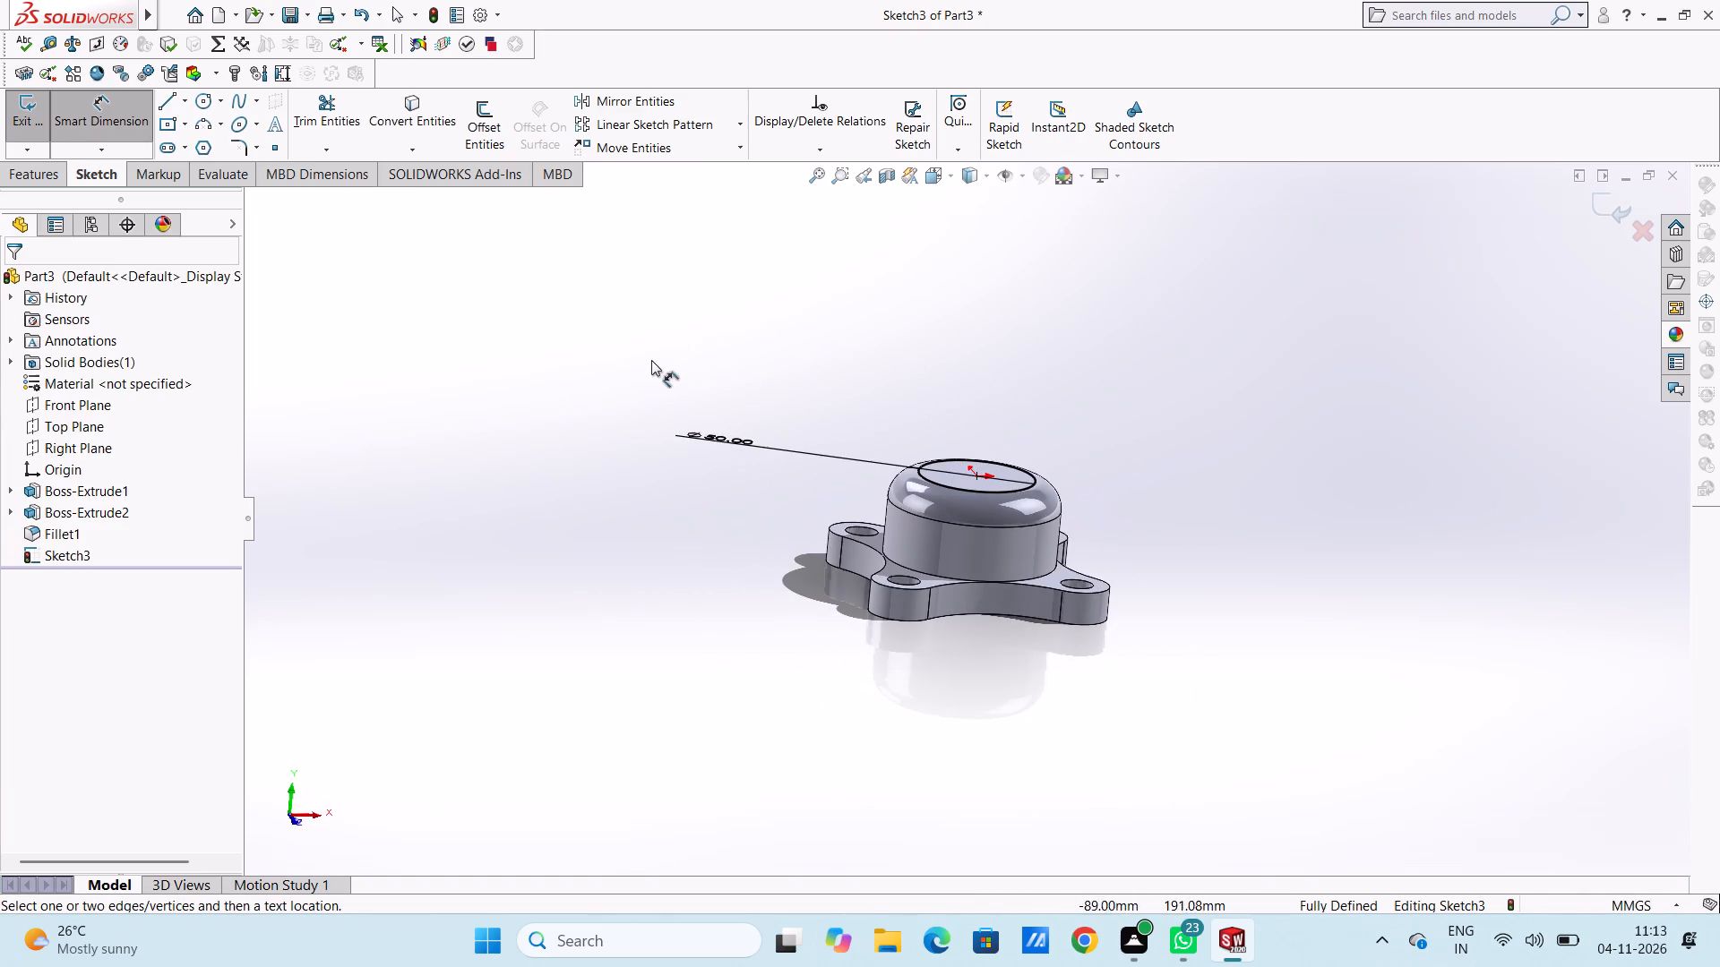
middle_drag(673, 526, 630, 458)
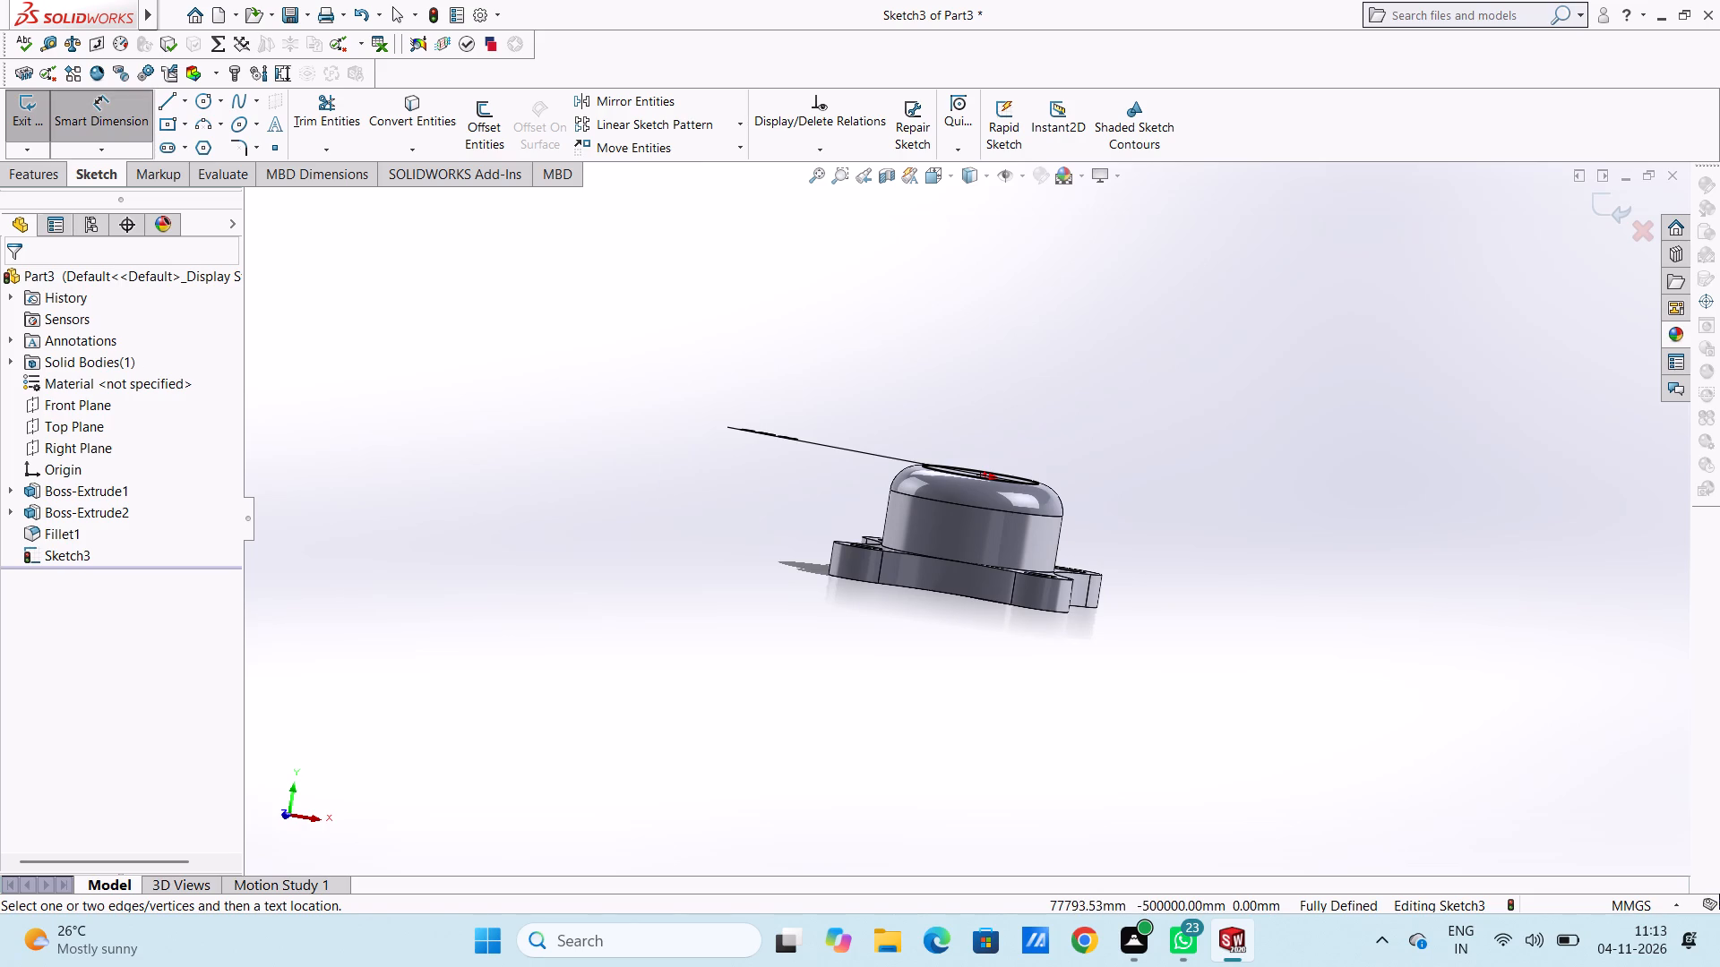
click(86, 125)
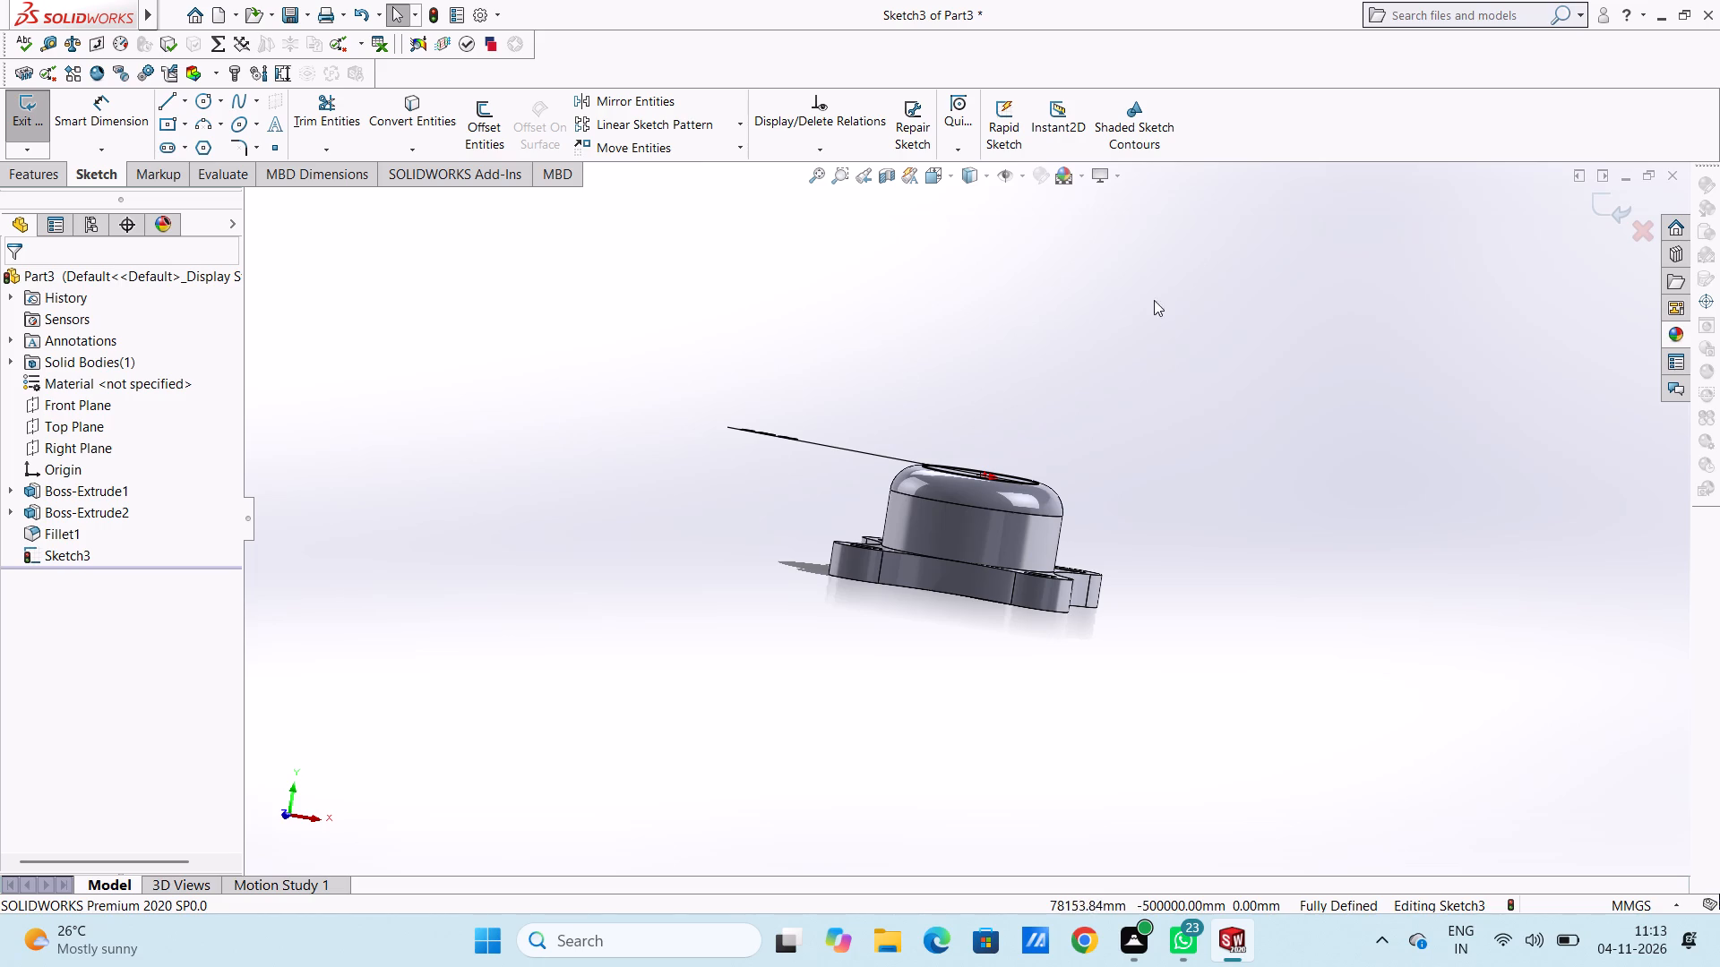
click(1605, 195)
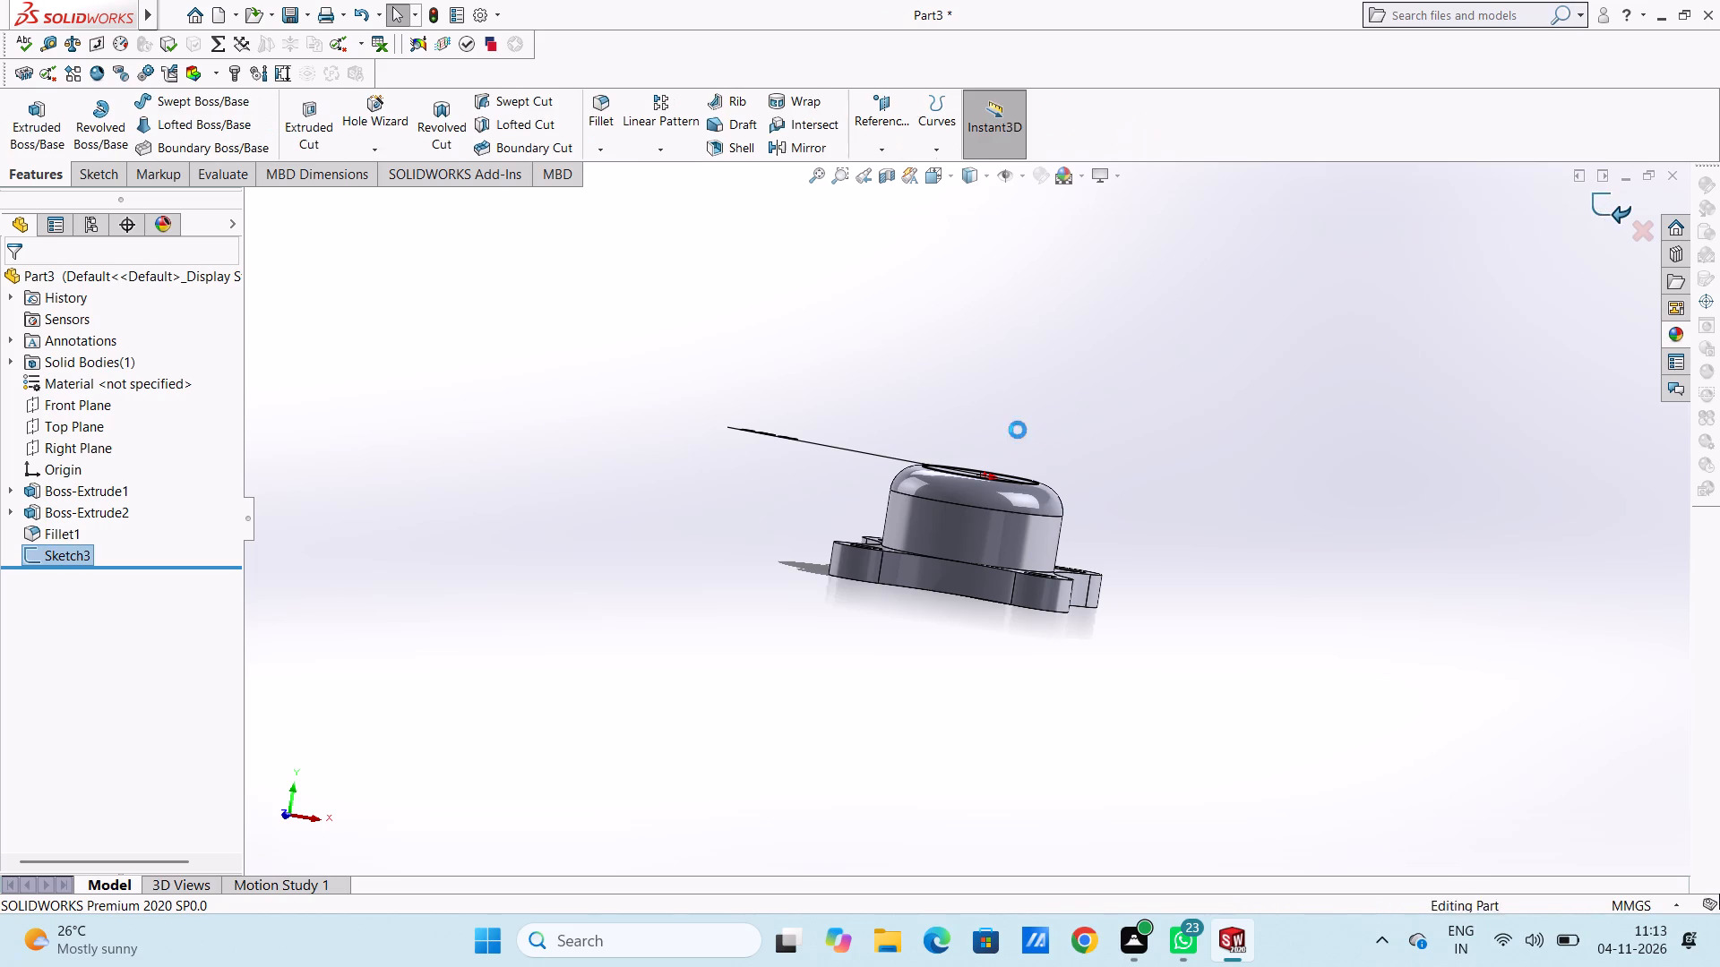
key(ctrl+1)
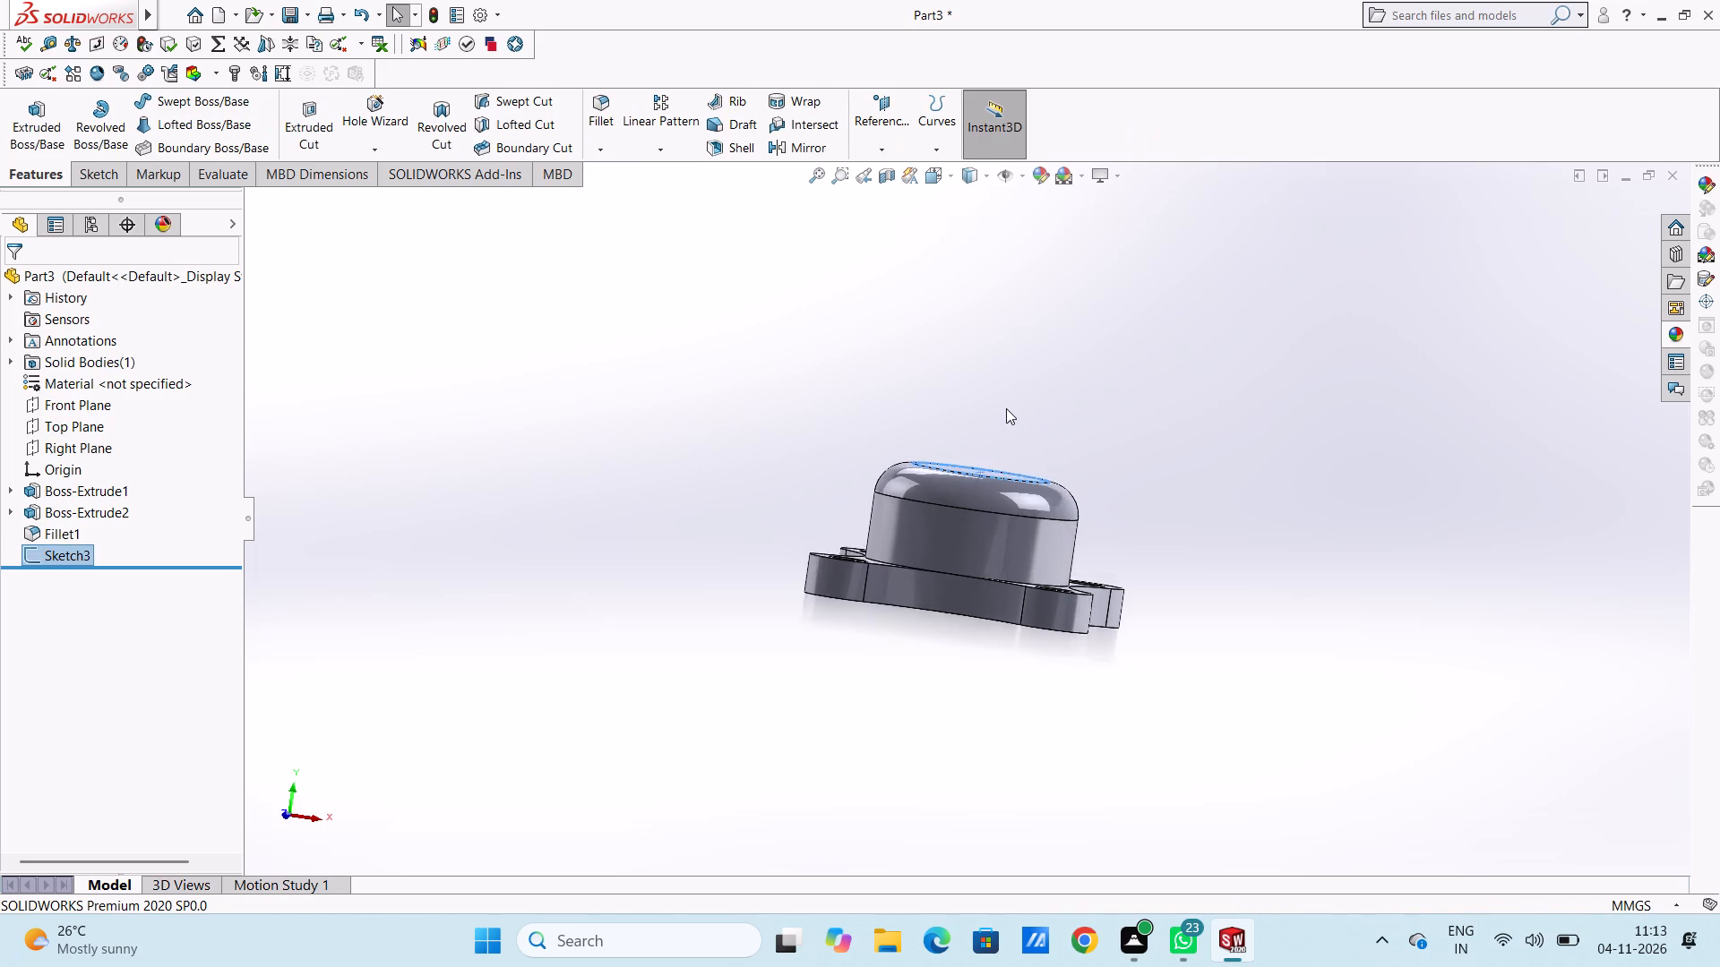
scroll(1006, 408, up, 7)
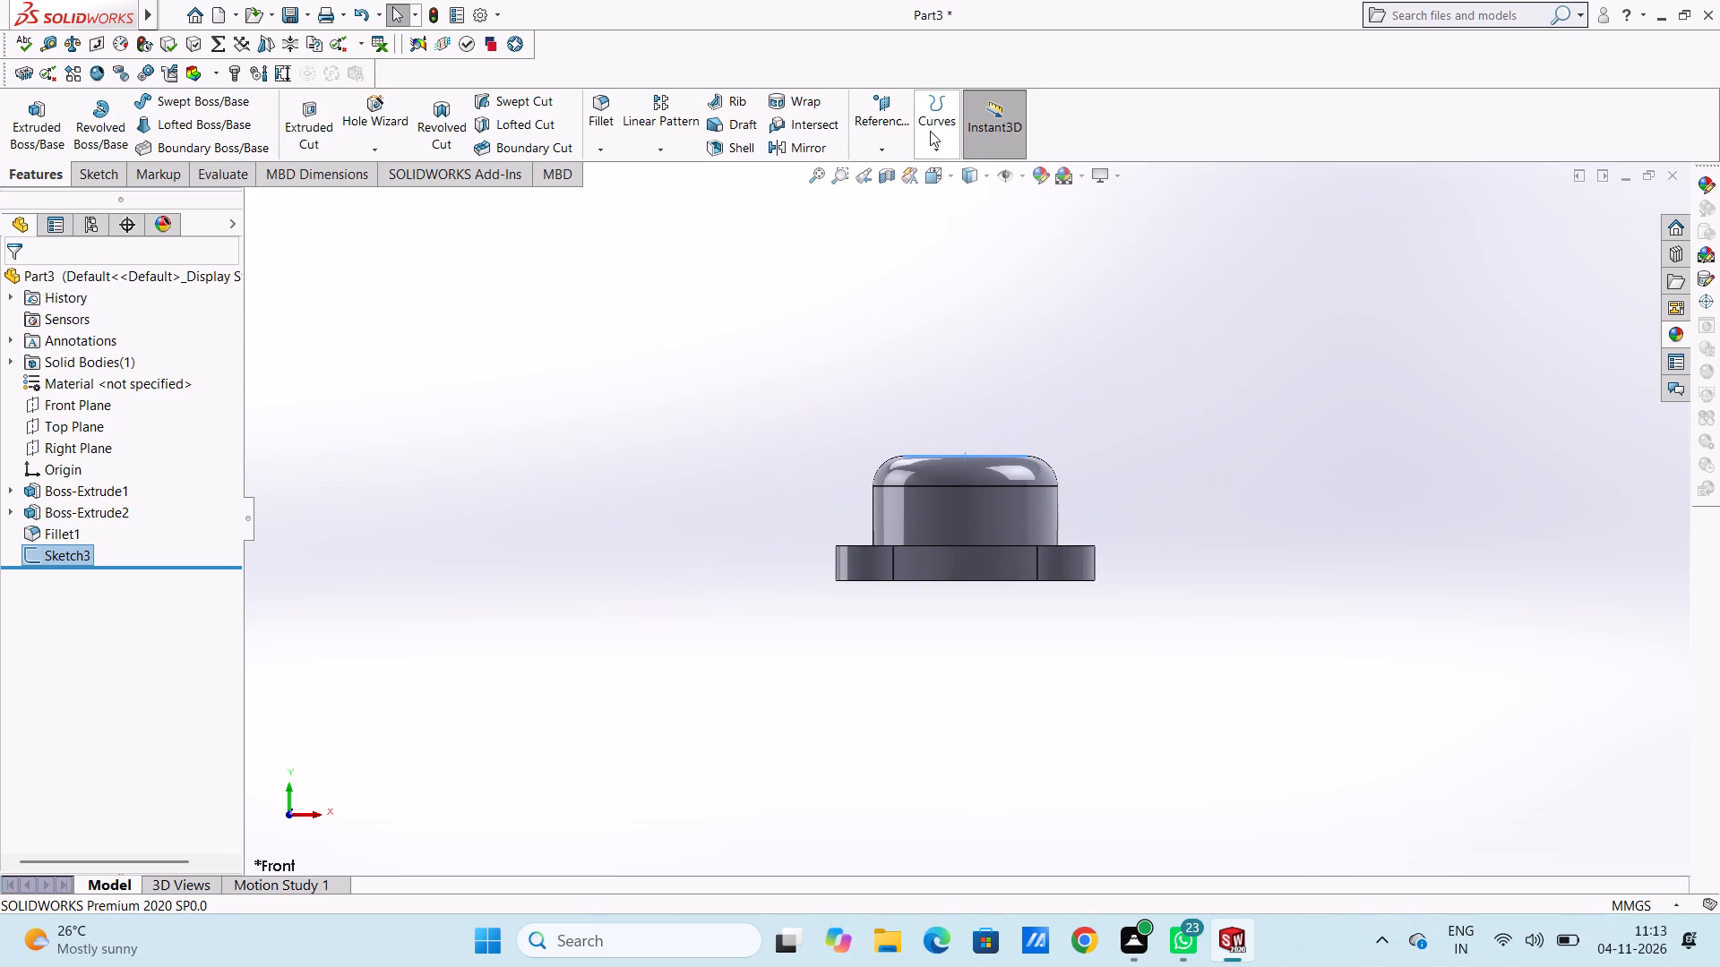
Create a reference plane offset 102 mm above the Top Plane, over the boss.
click(881, 109)
click(895, 169)
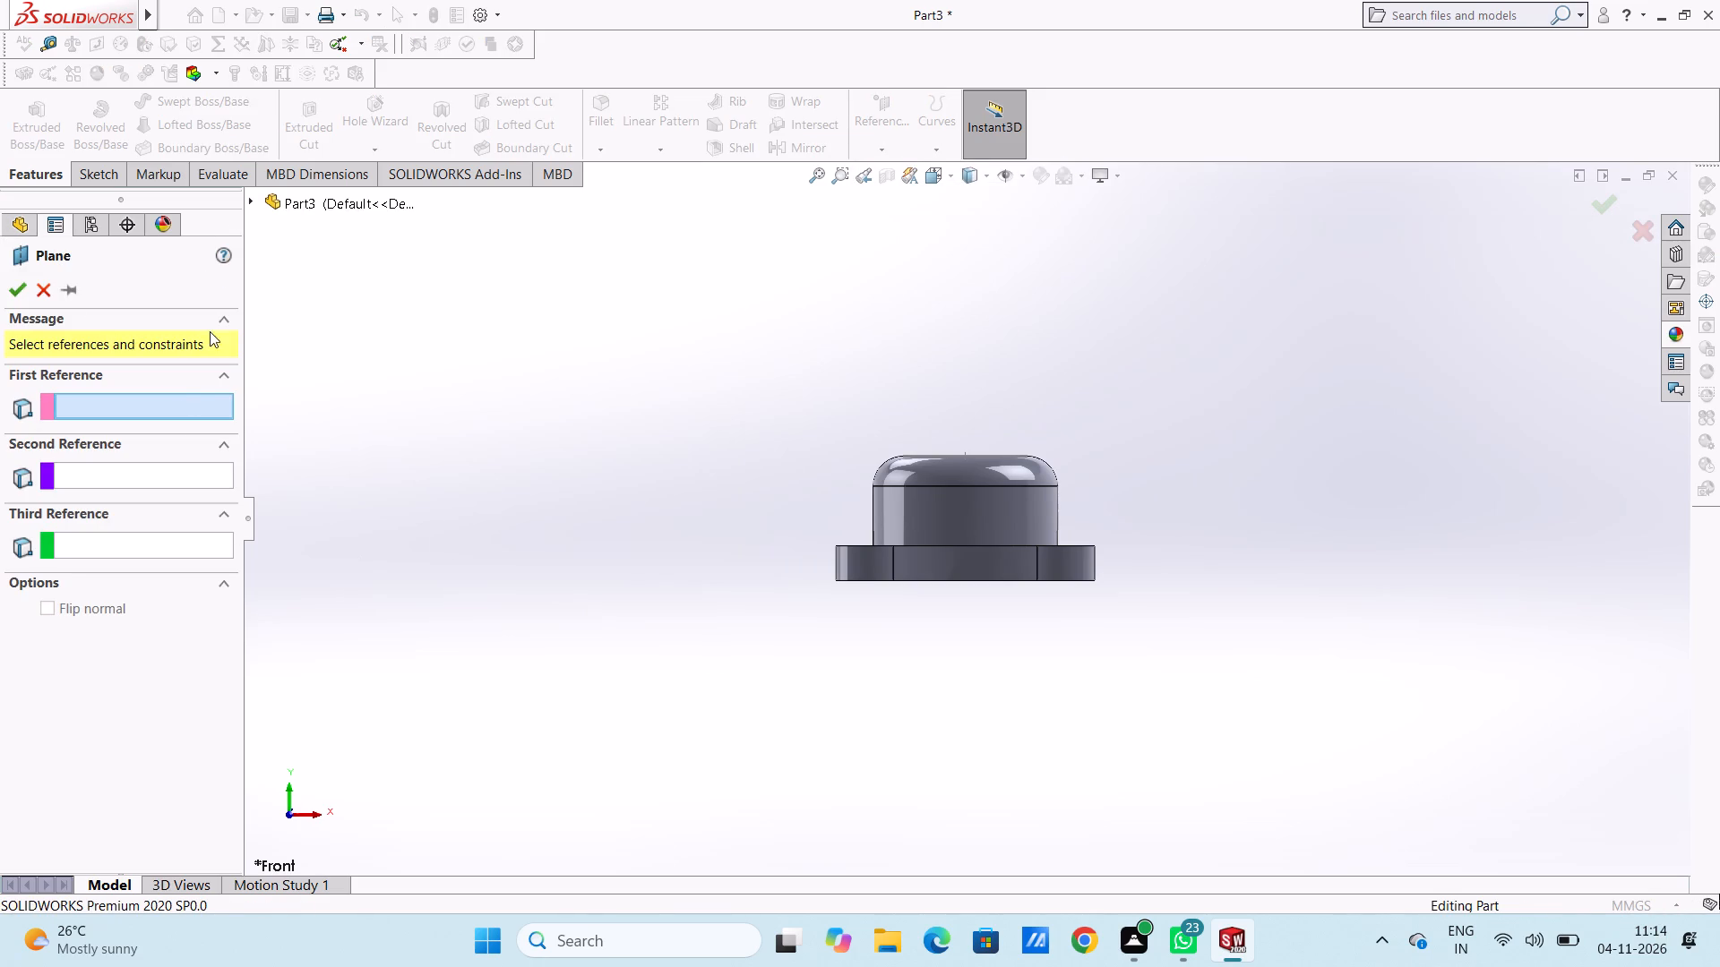
click(340, 206)
click(340, 348)
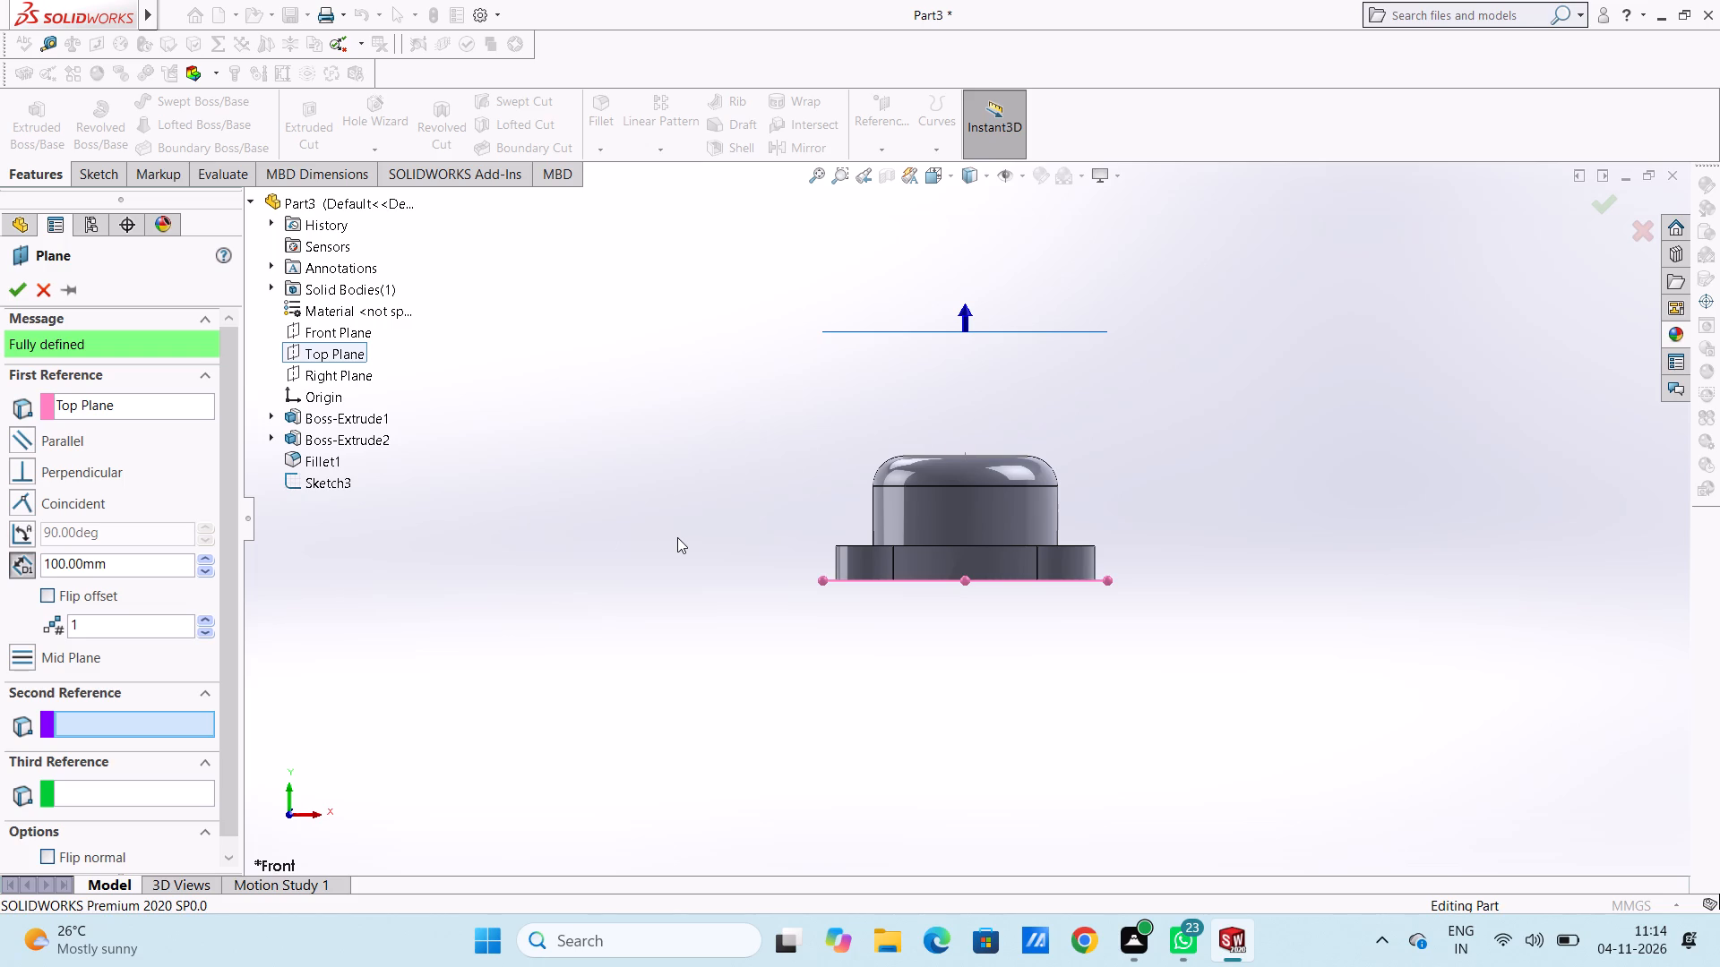
double_click(137, 573)
text(102)
key(Return)
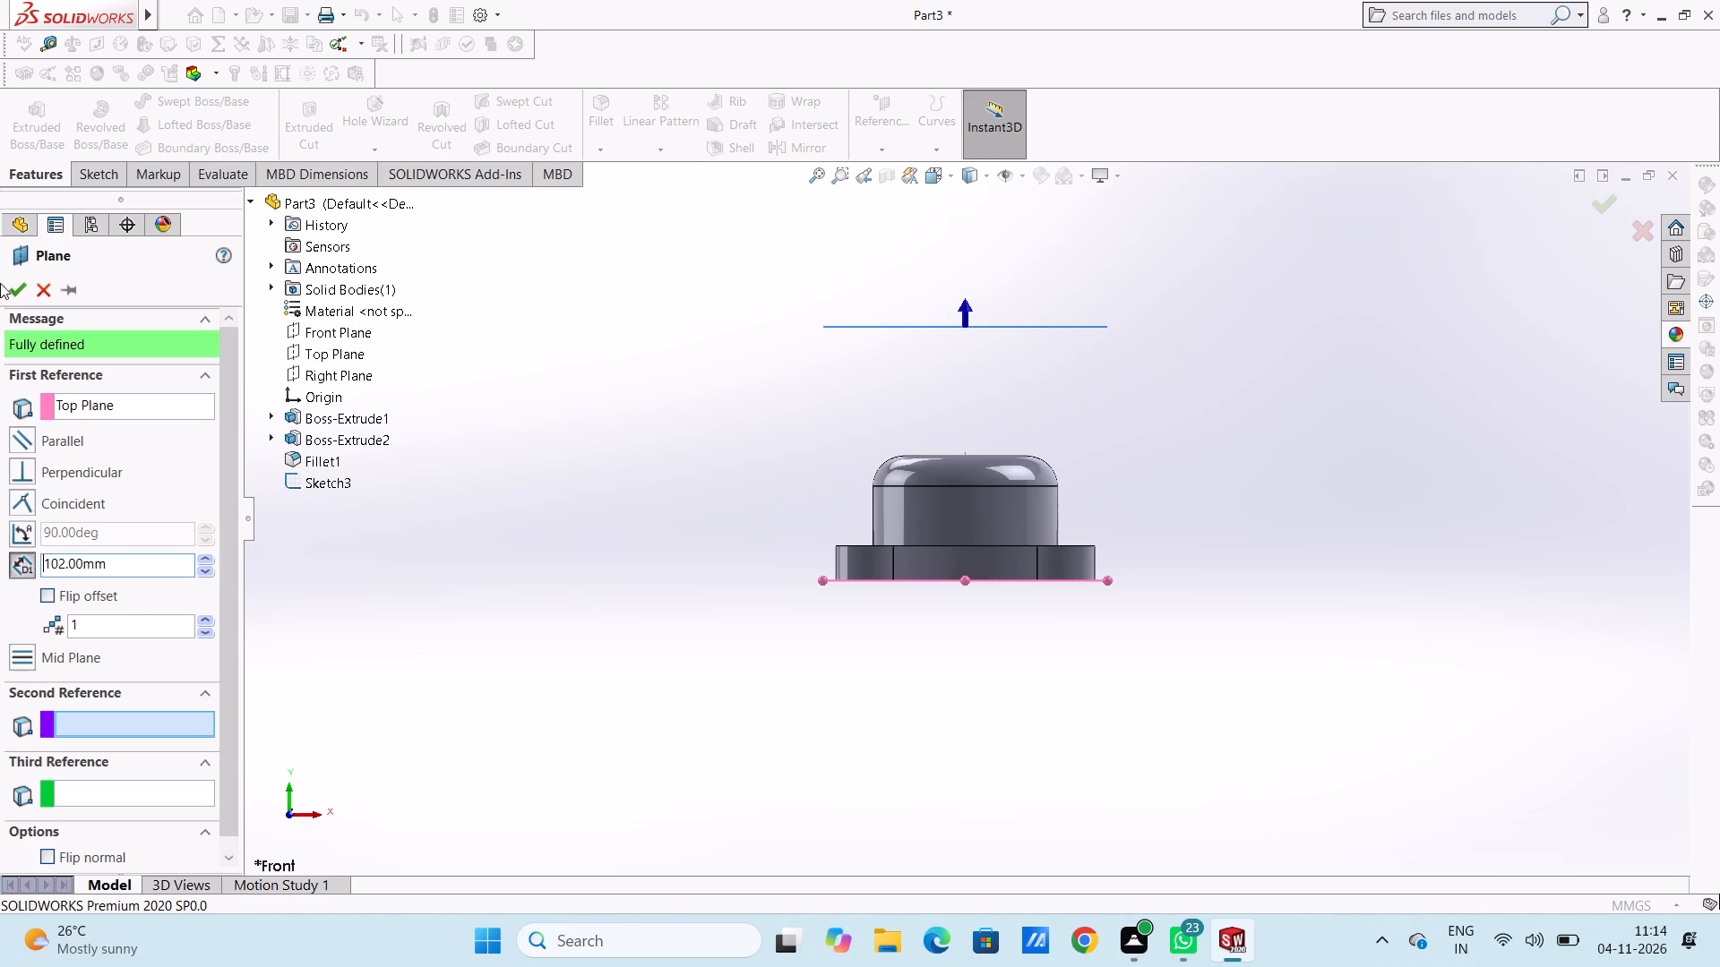
click(24, 288)
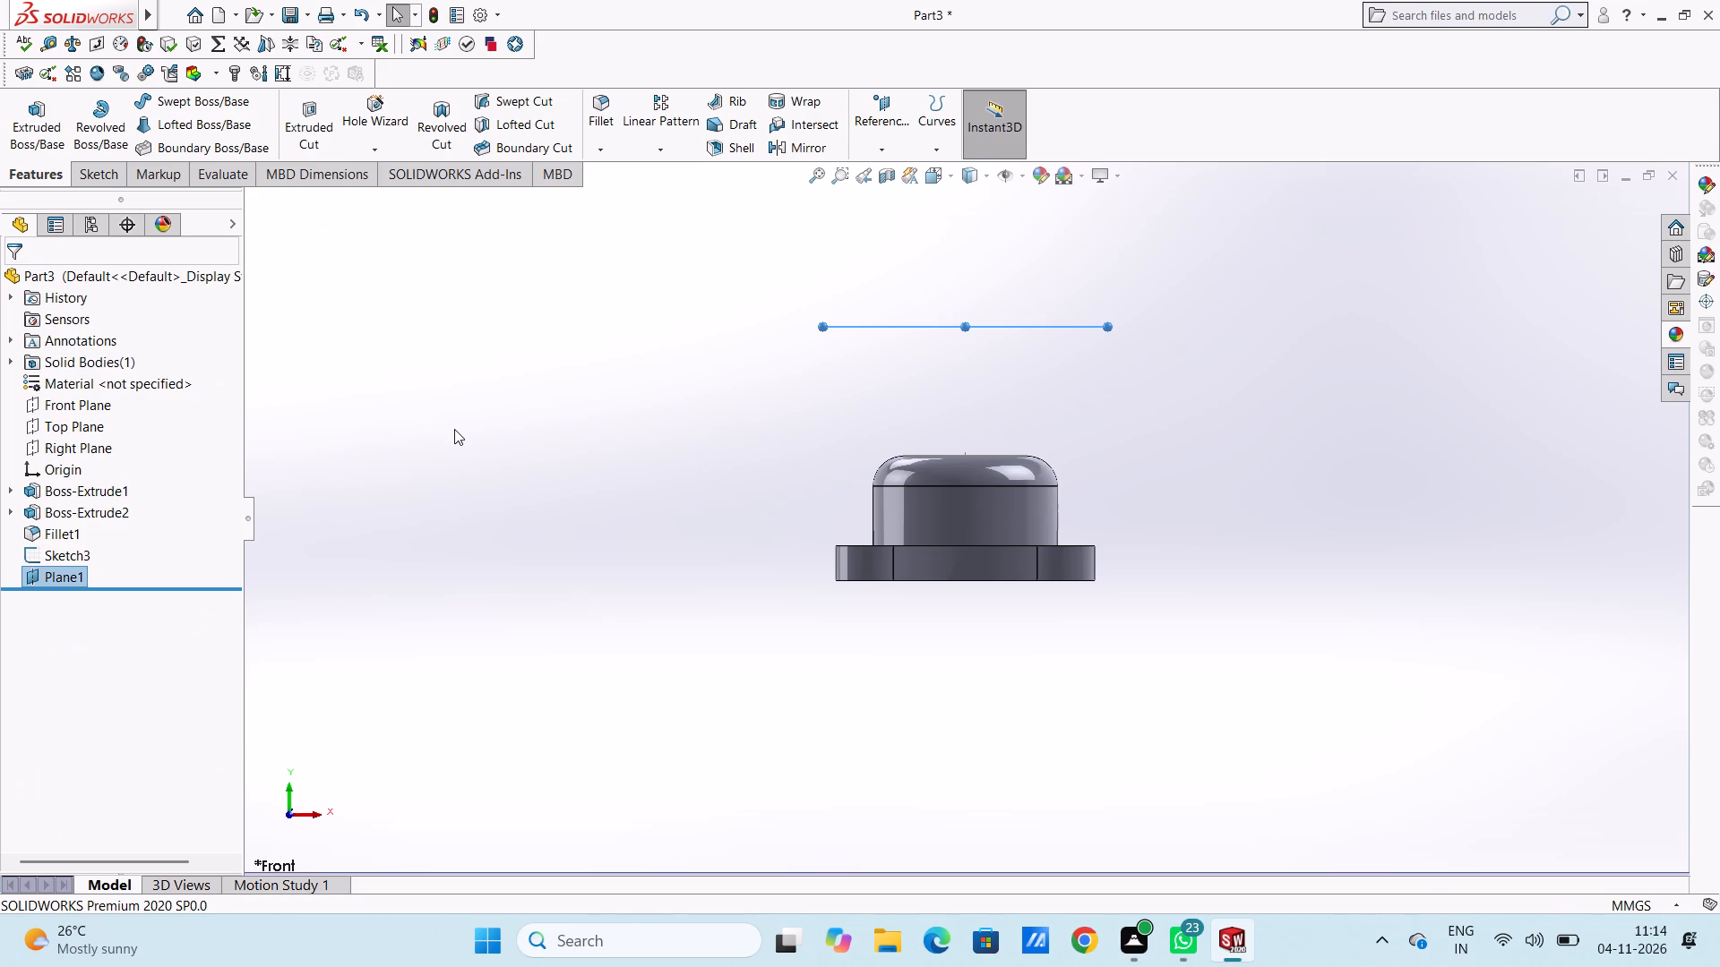
click(454, 429)
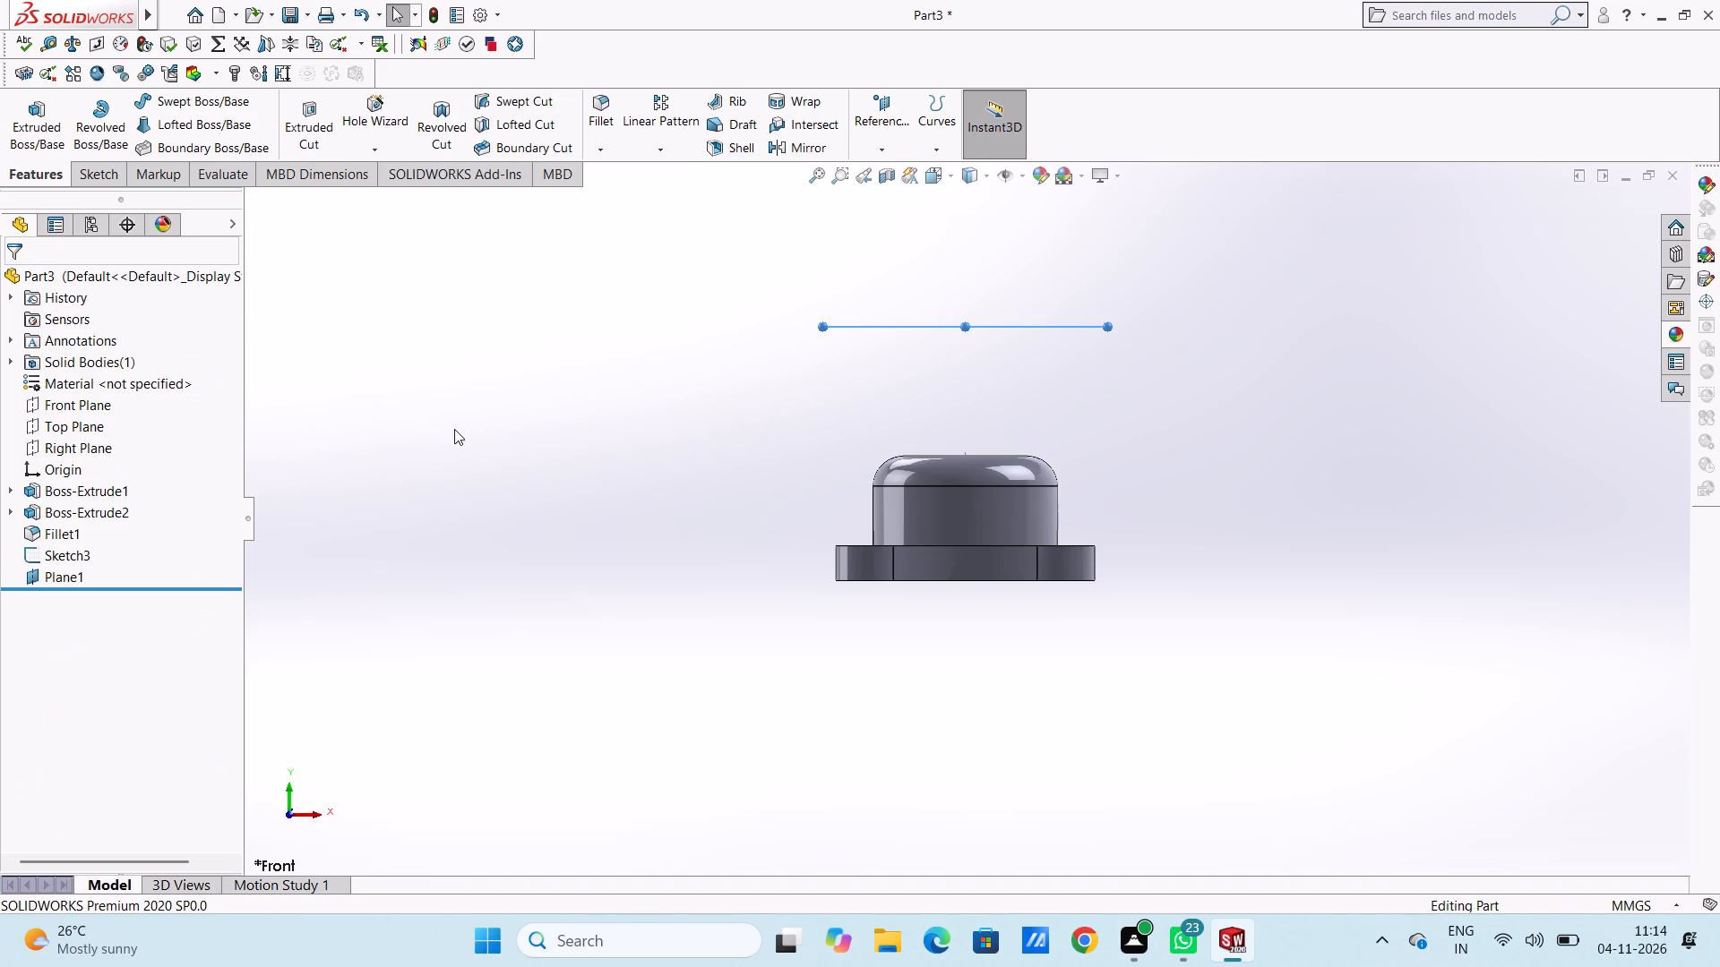
On the new offset plane, sketch a circle centred on the origin with a radius of about 18.5 mm.
key(ctrl+5)
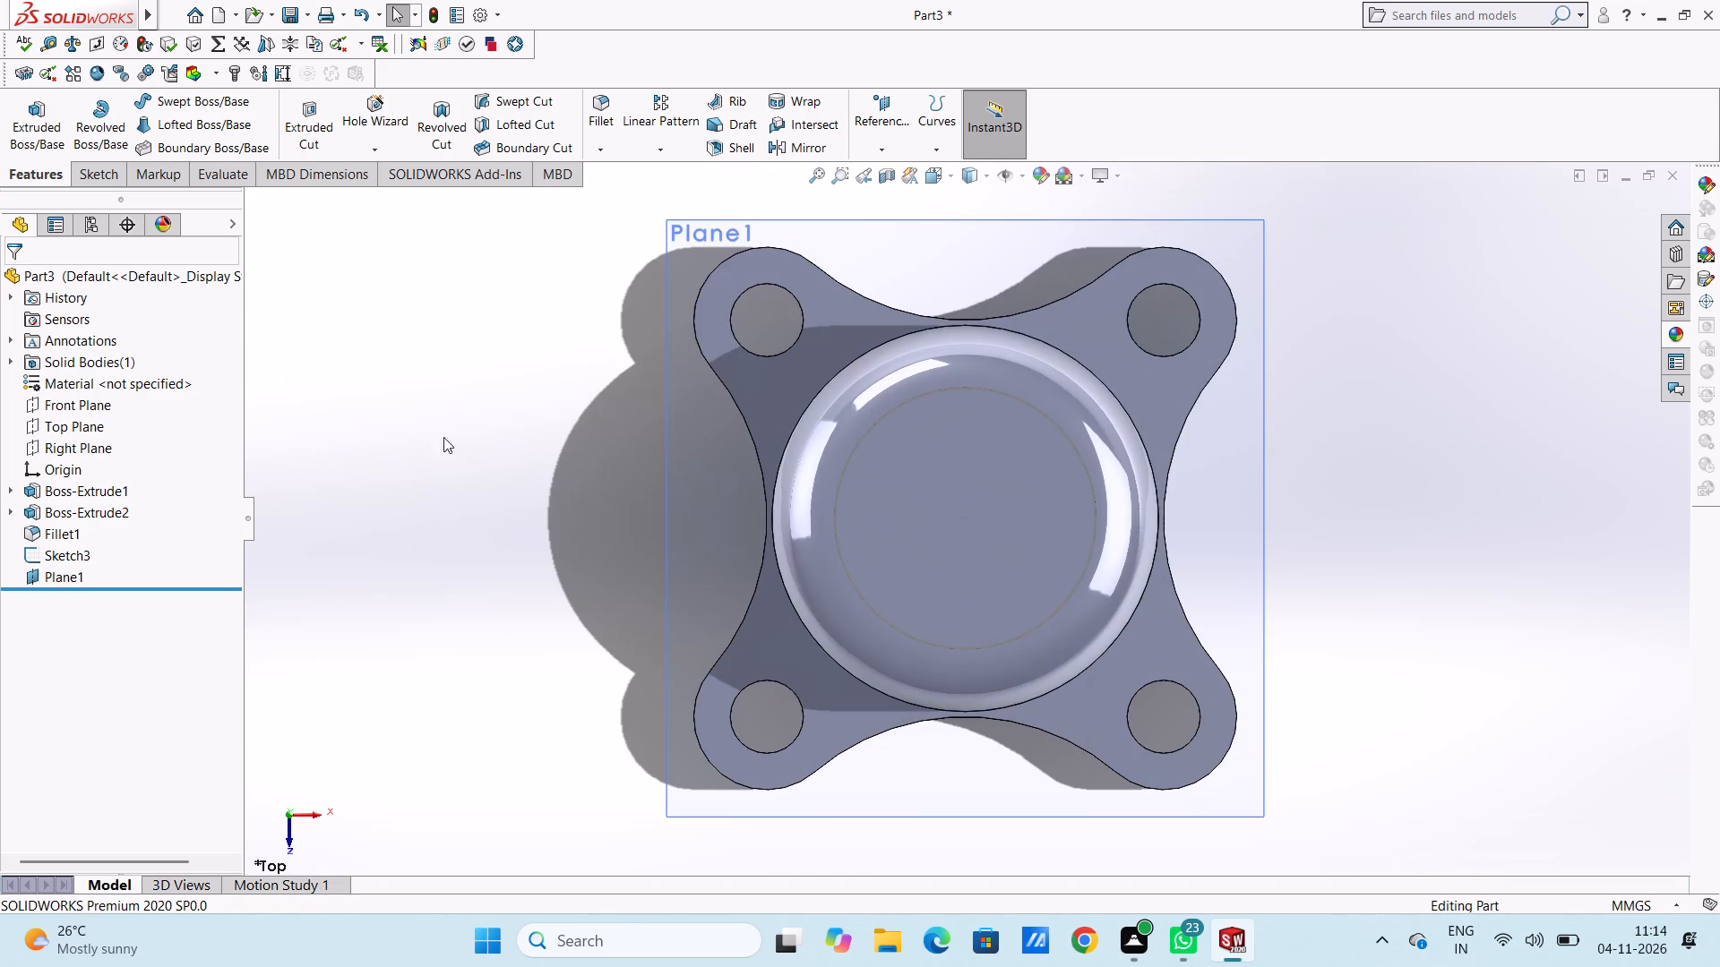
click(700, 502)
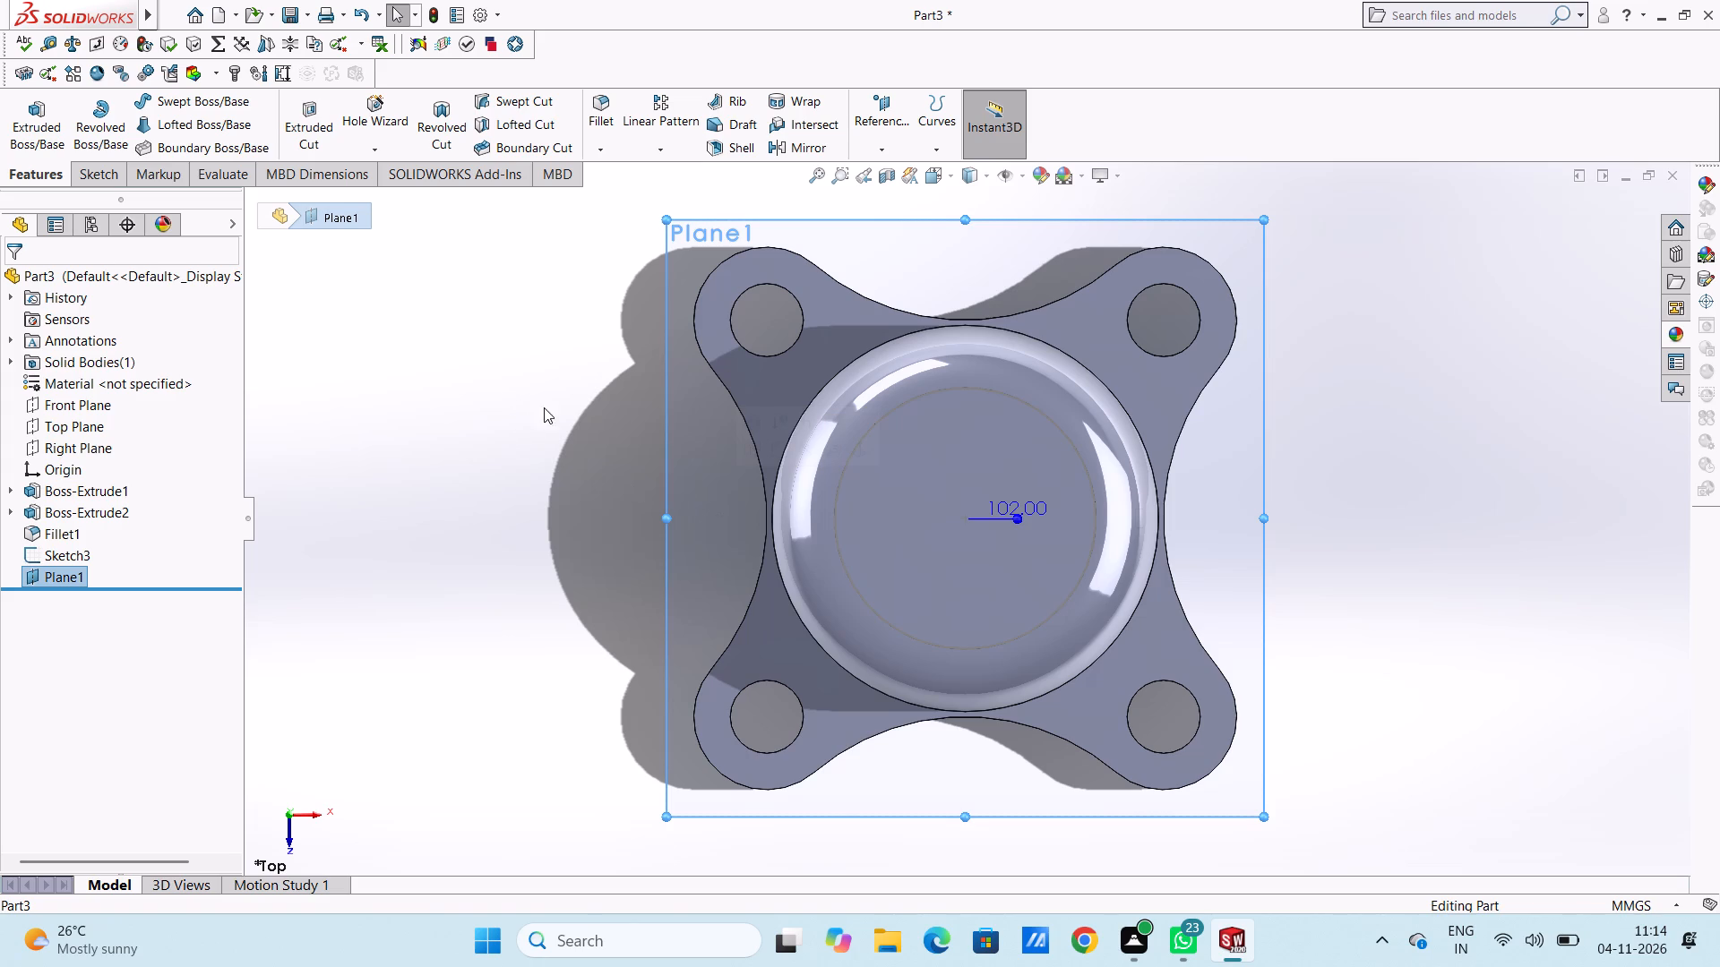
click(688, 456)
click(764, 407)
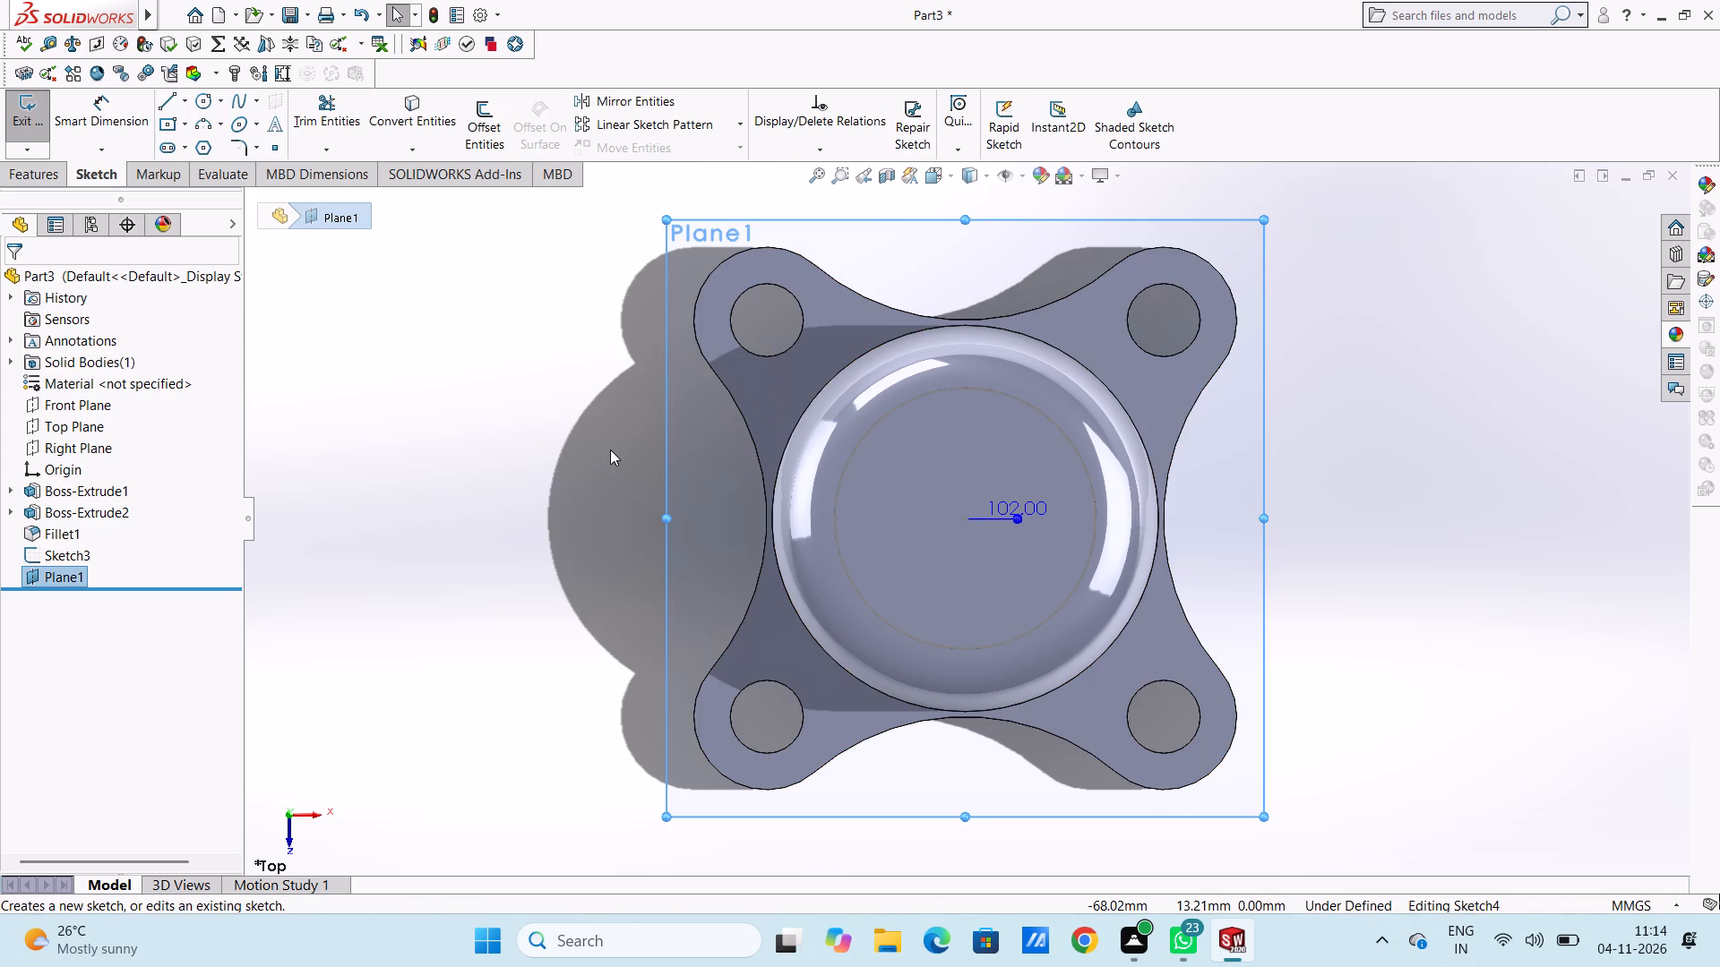
click(608, 449)
click(196, 100)
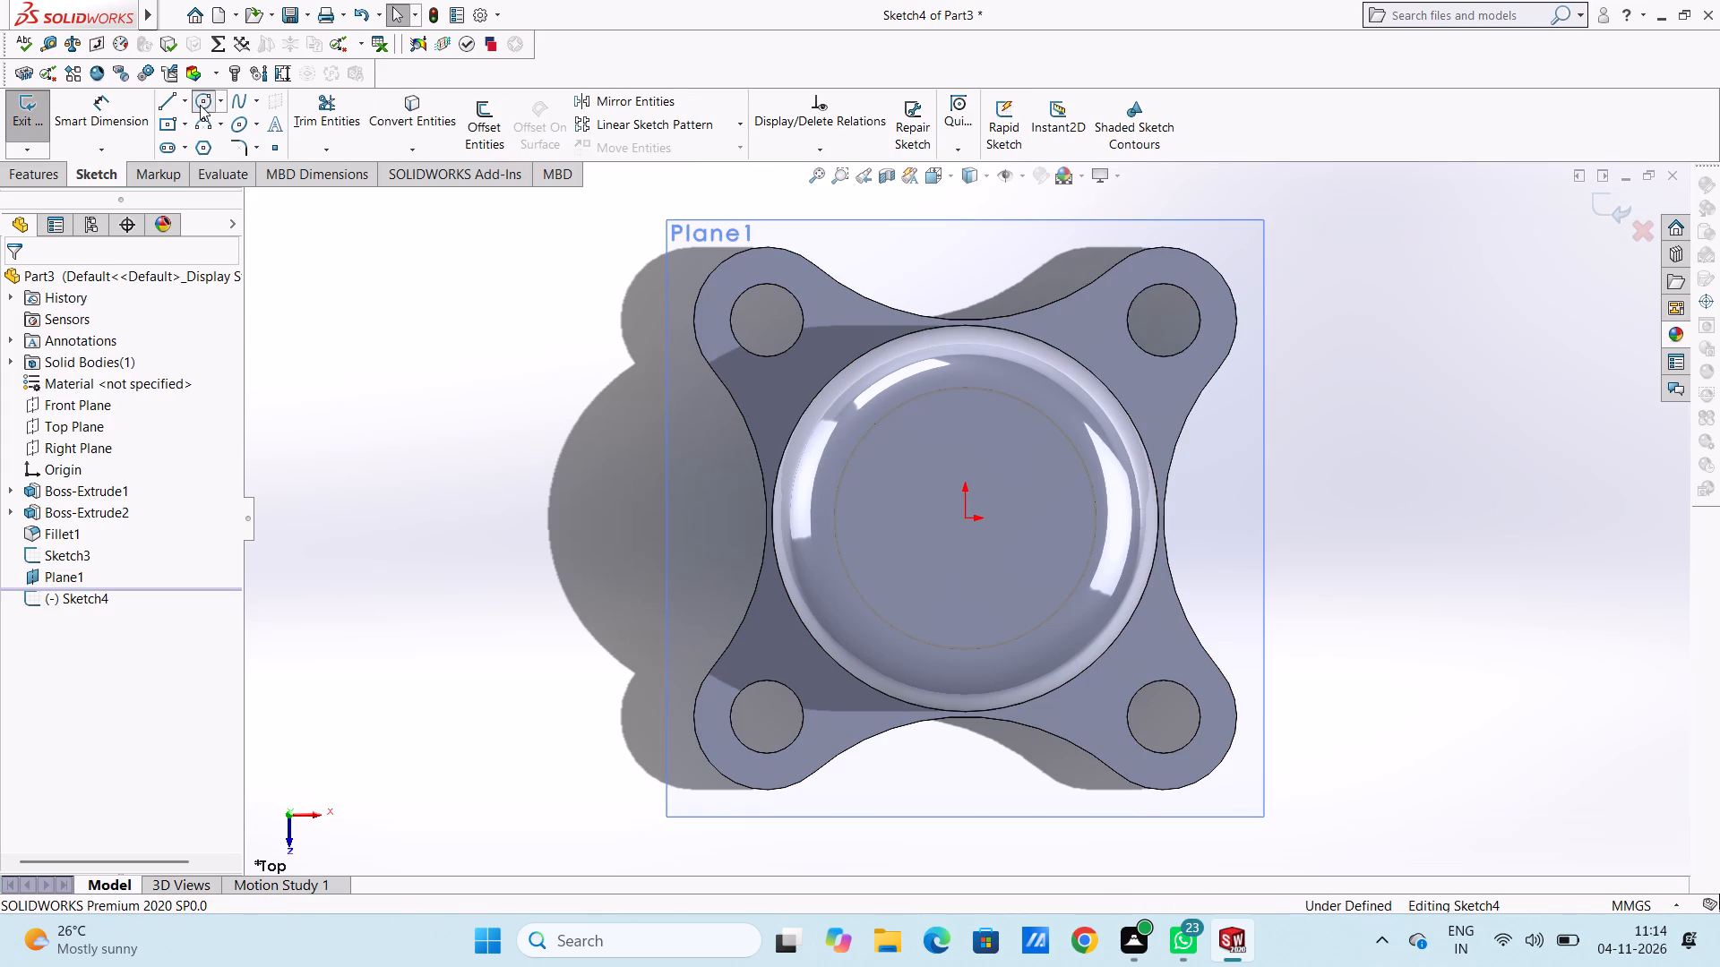
click(963, 518)
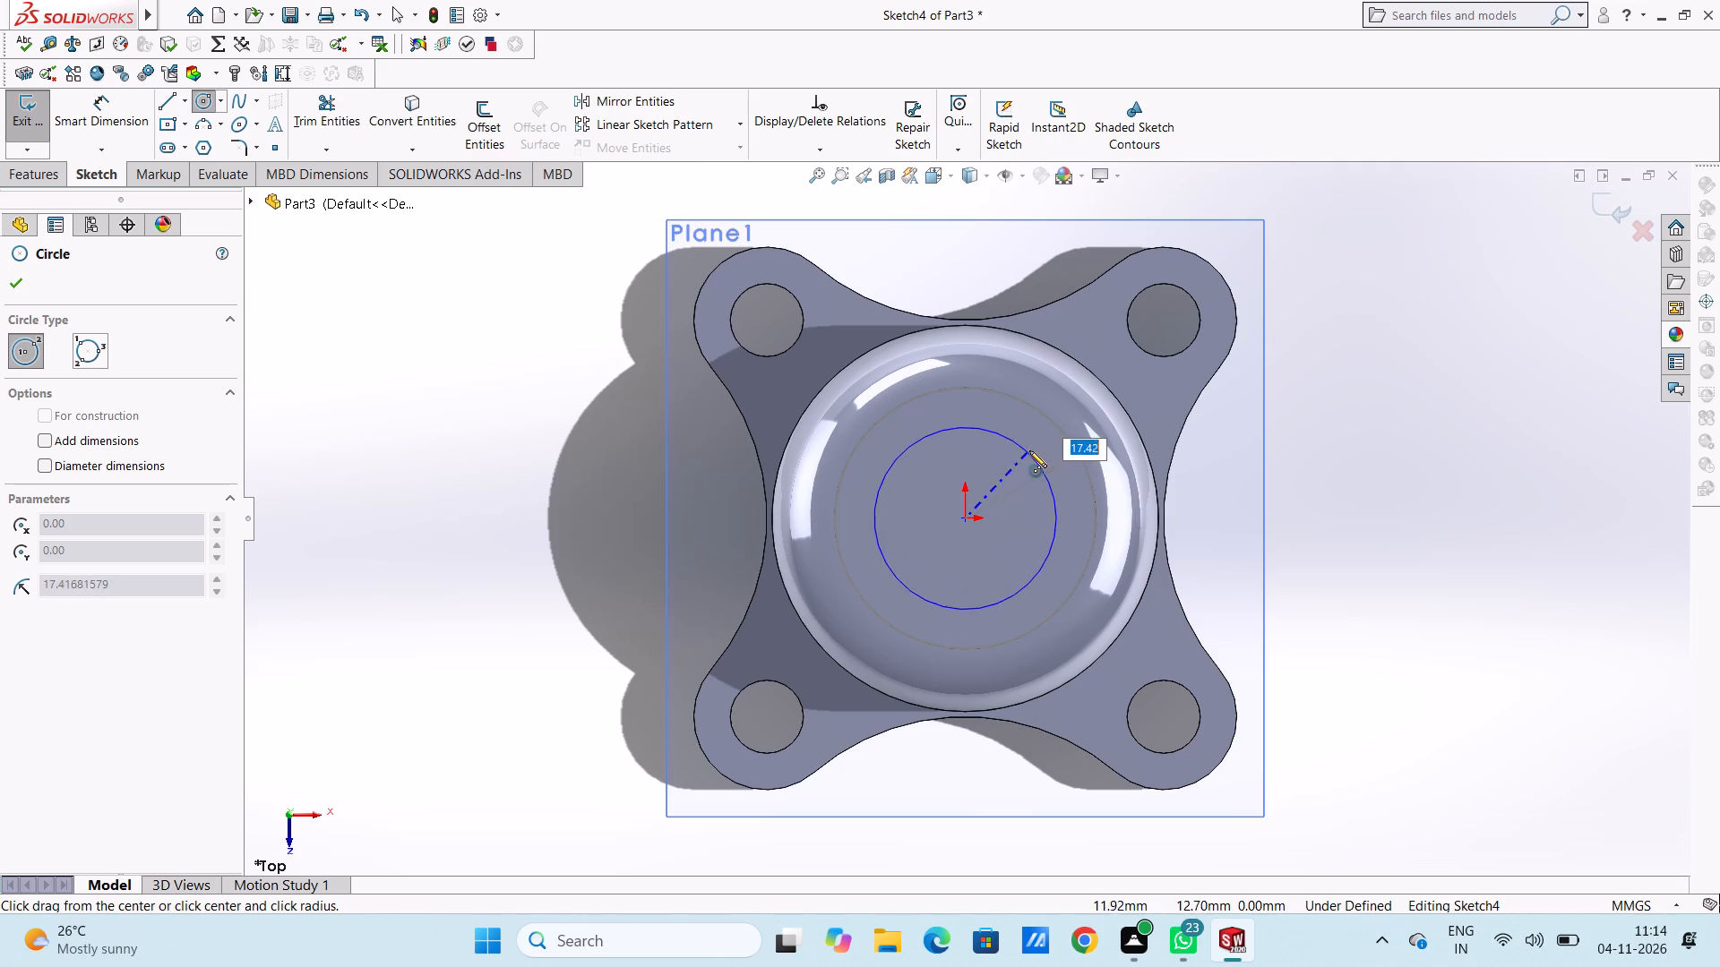
click(1031, 448)
right_click(478, 357)
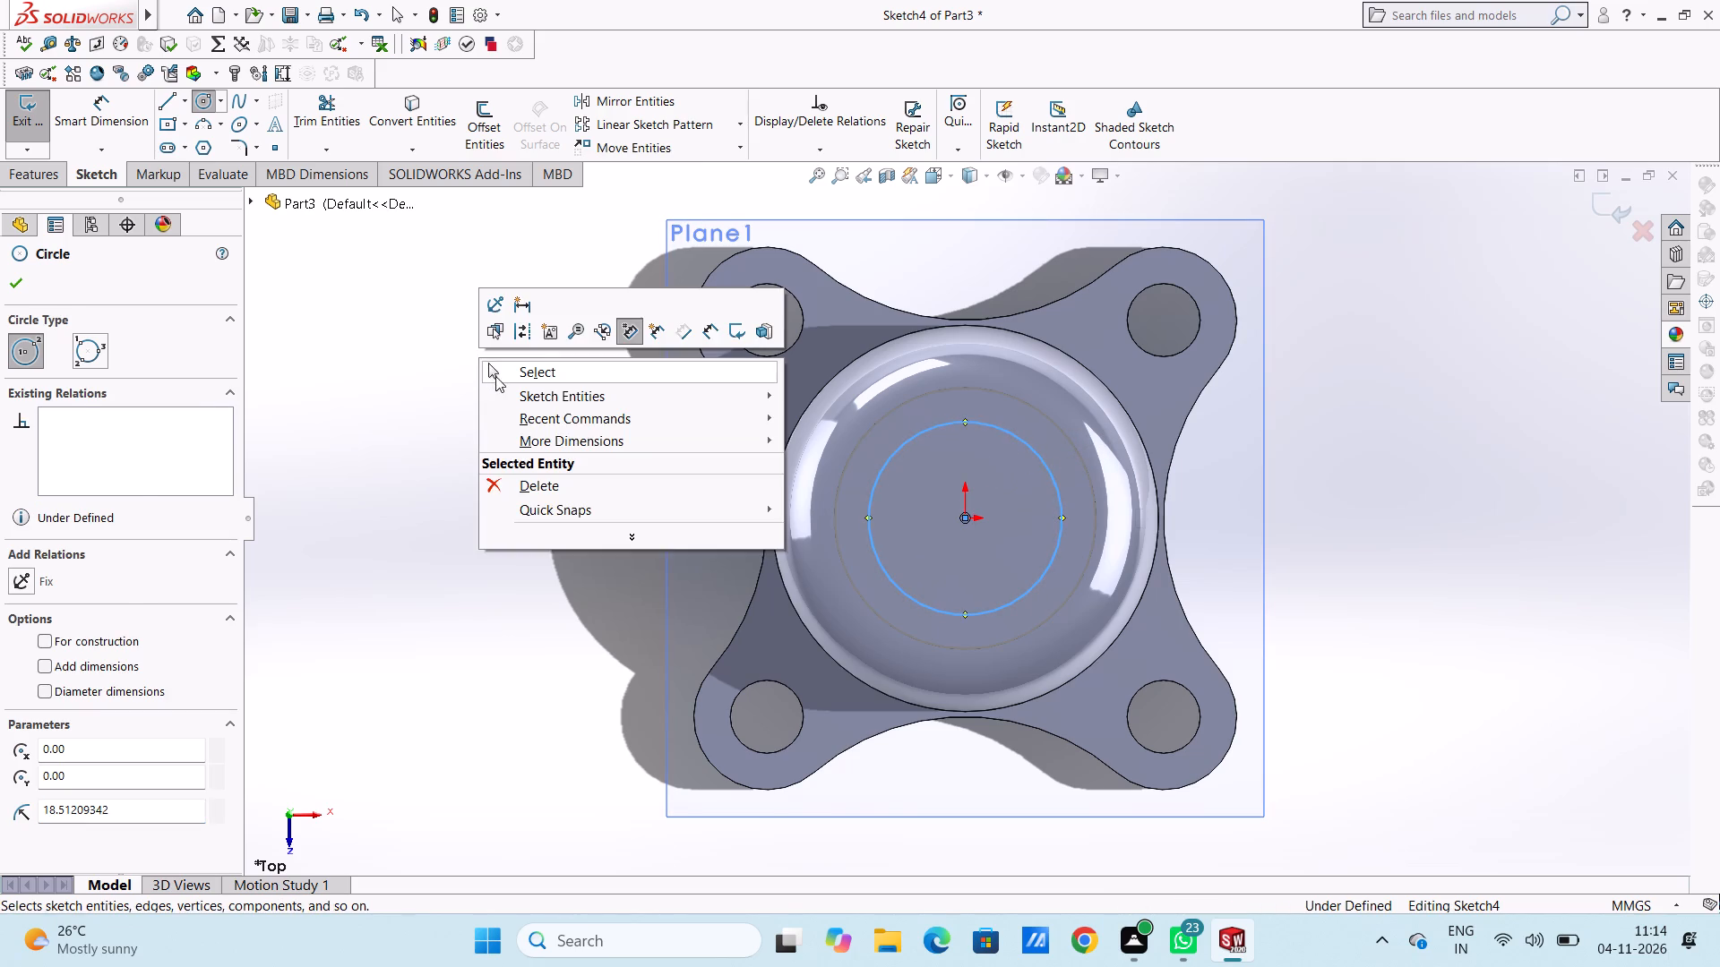
click(495, 376)
click(495, 376)
Dimension the circle on the offset plane to a diameter of 46 mm.
click(115, 119)
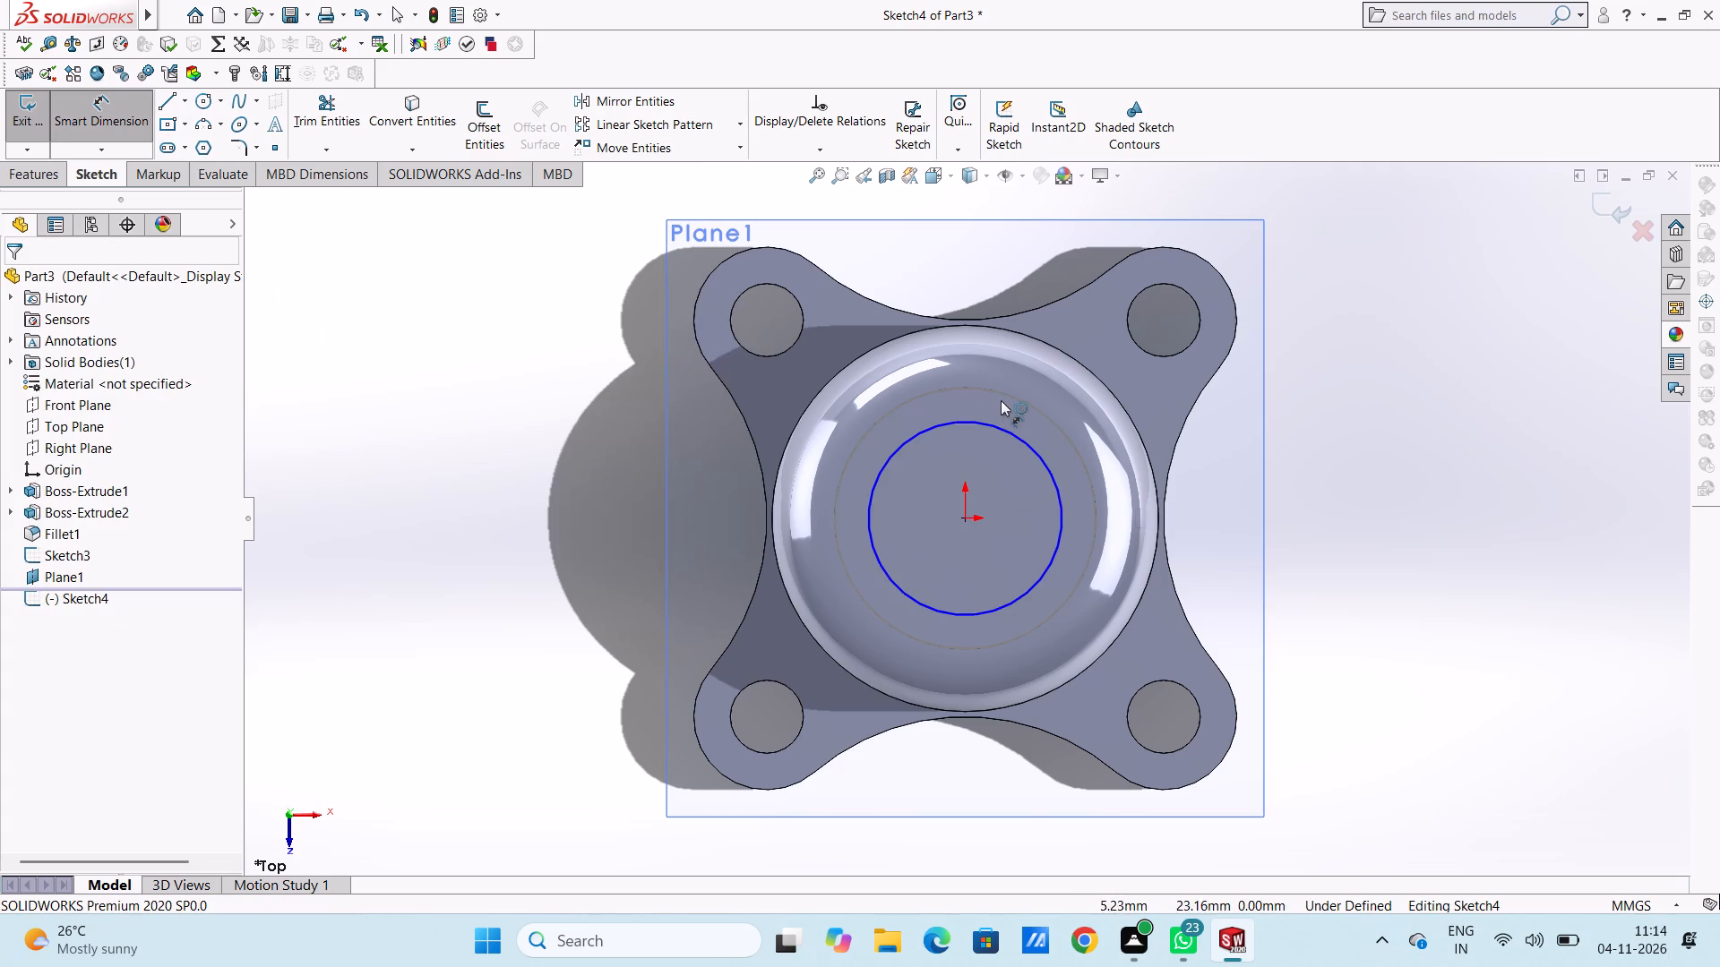
click(1020, 441)
click(1363, 334)
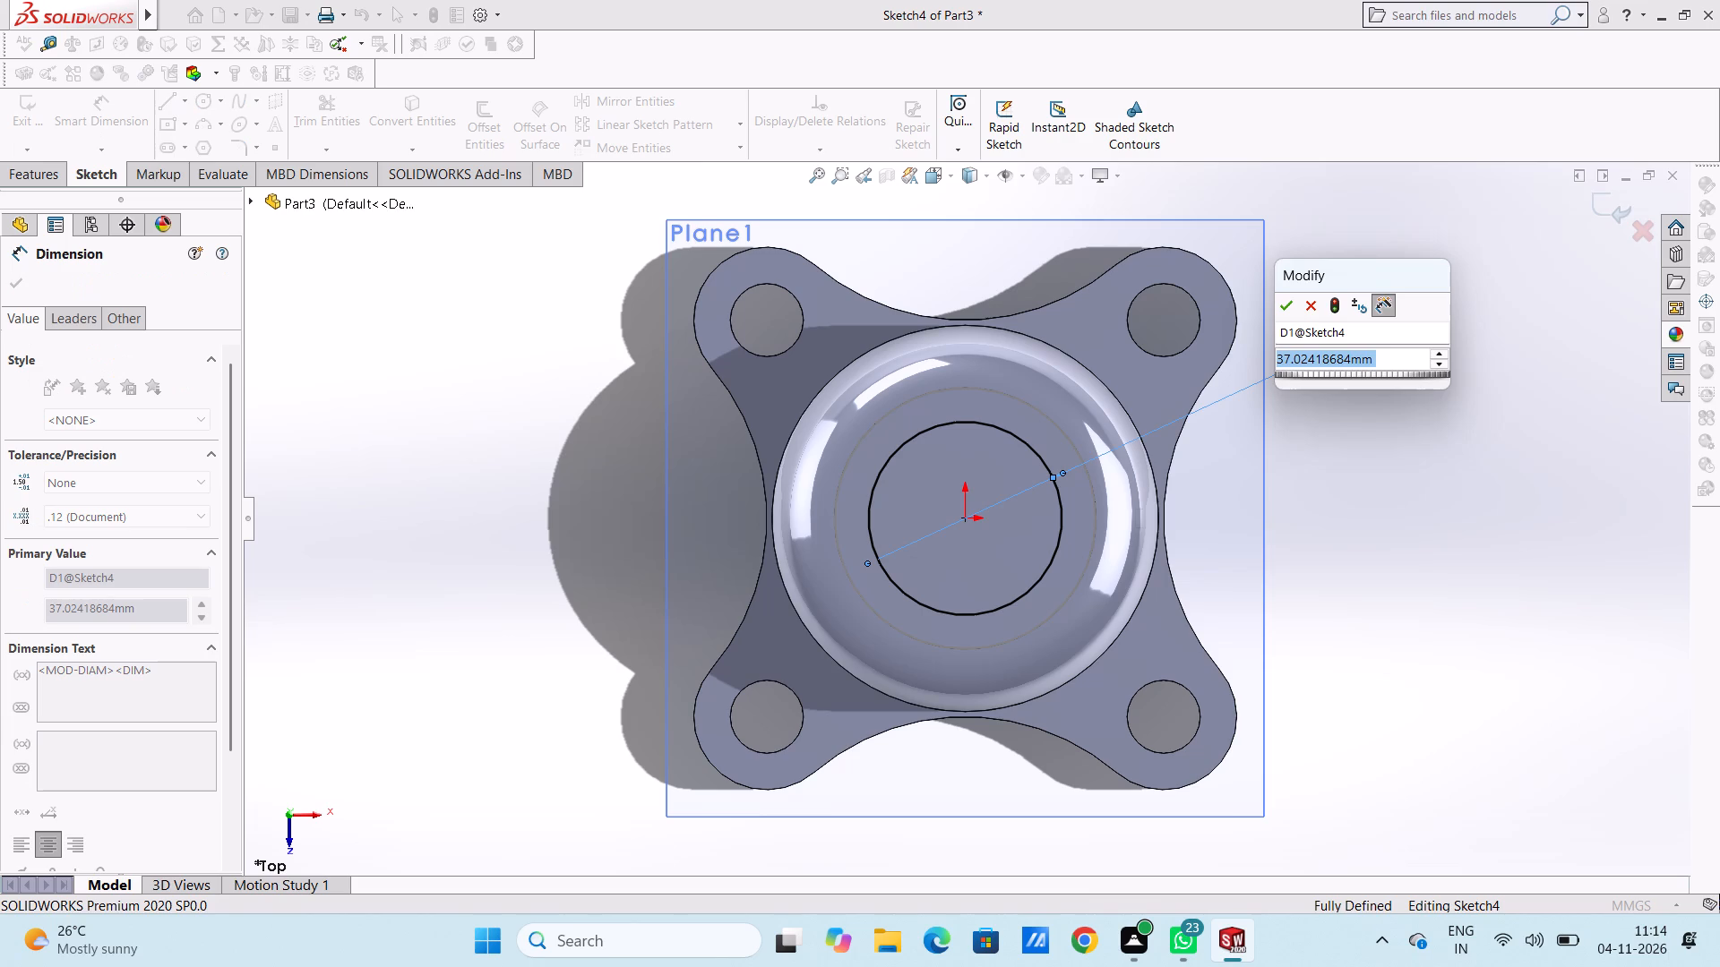
text(46)
key(Return)
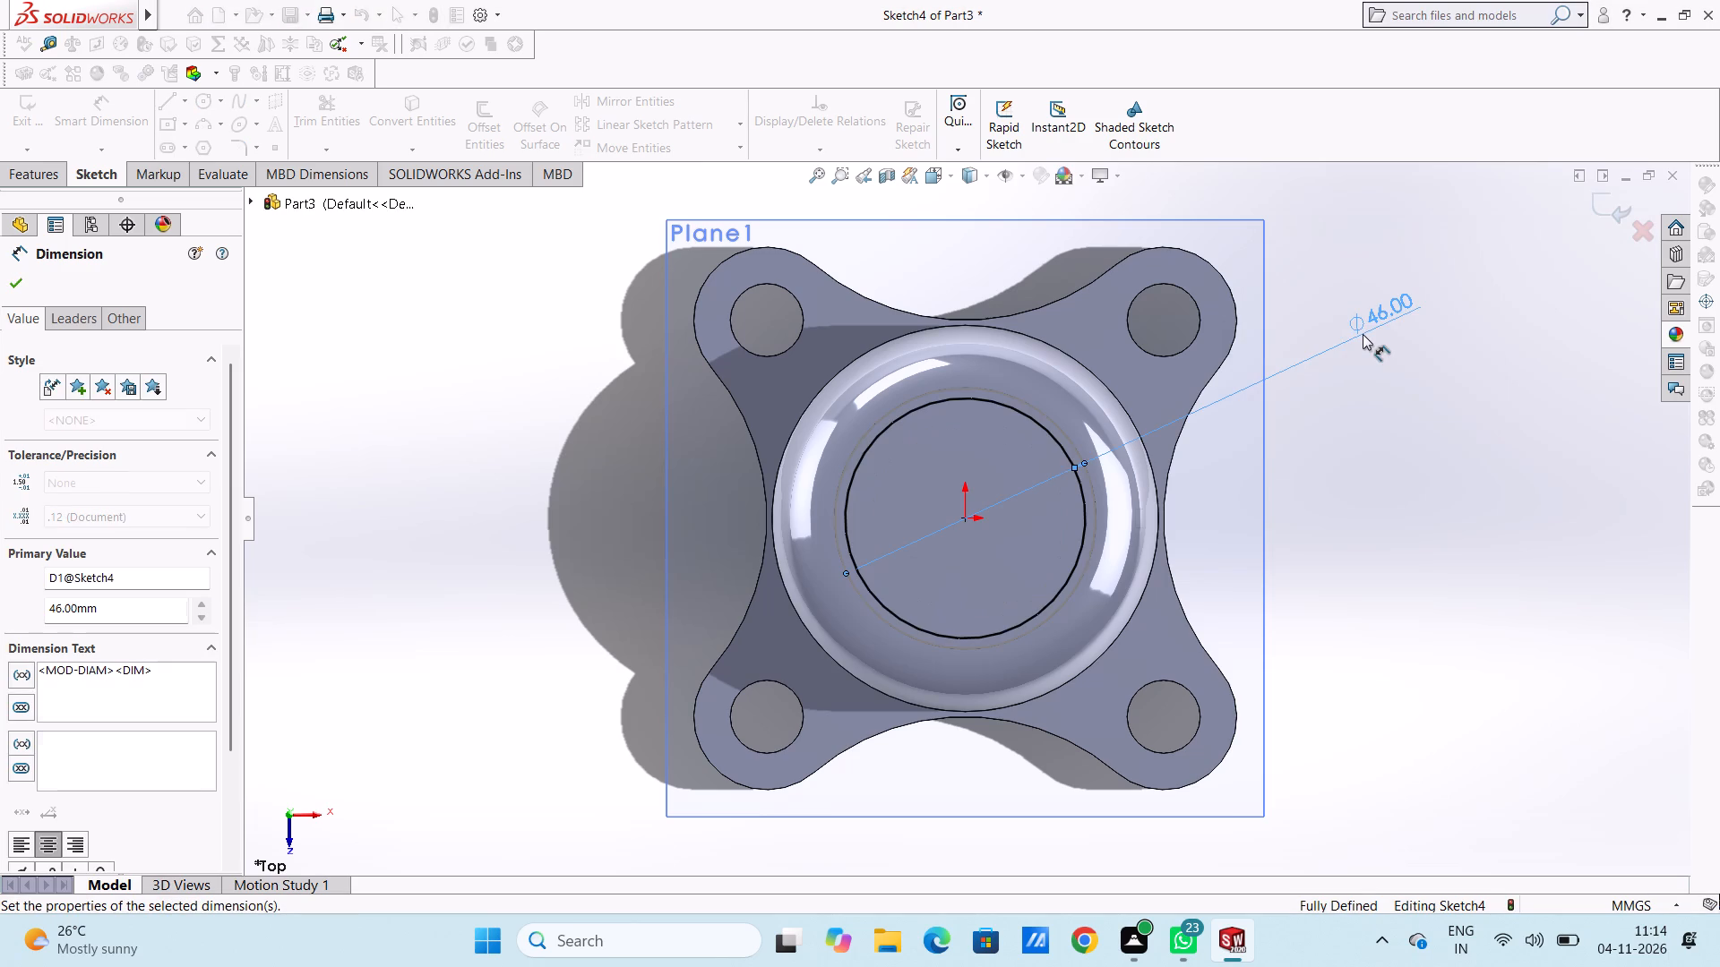
click(1397, 535)
scroll(1345, 600, up, 4)
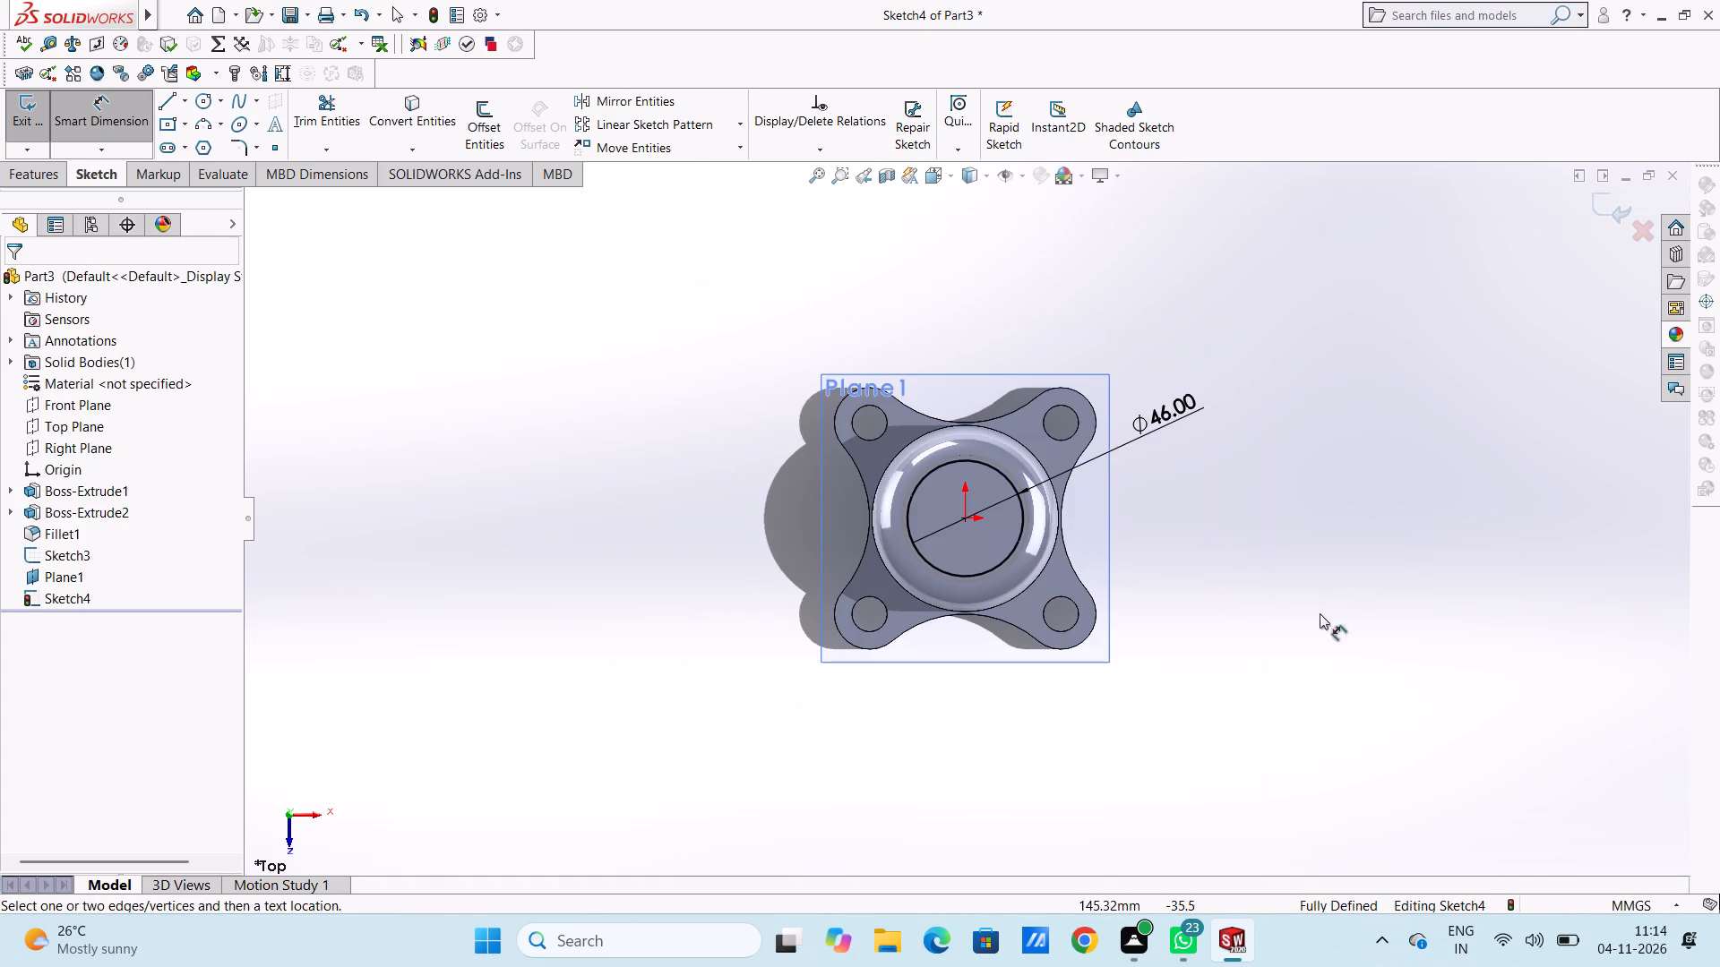
click(124, 121)
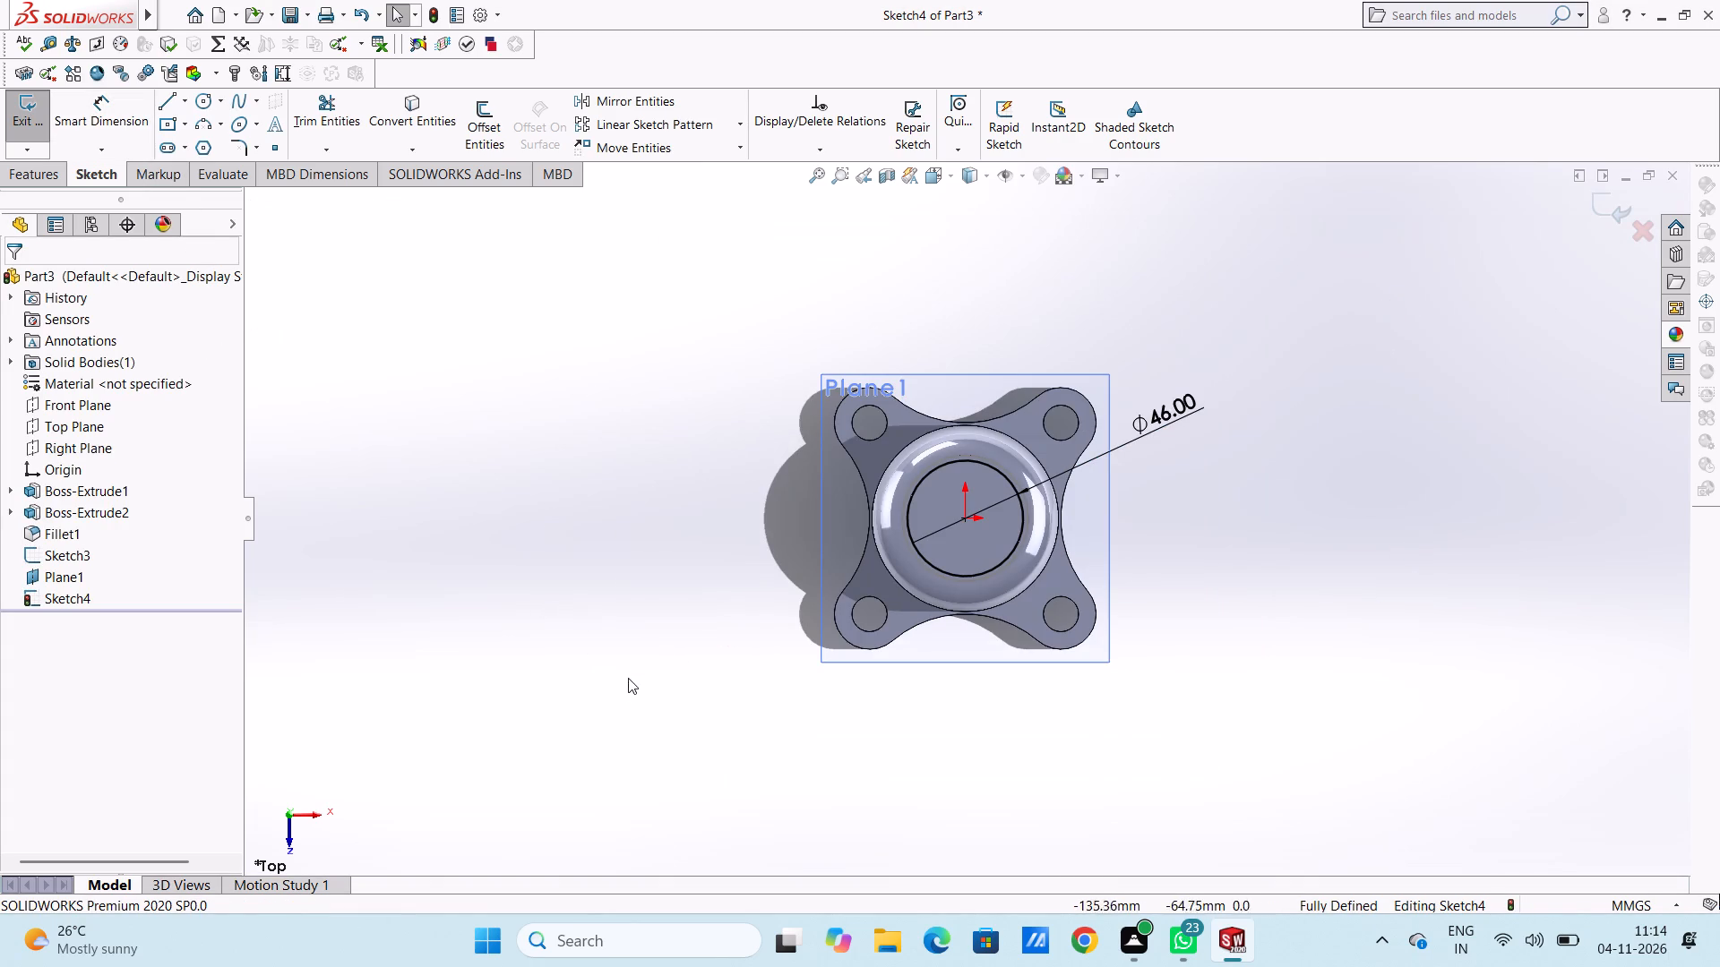
middle_drag(634, 671, 648, 499)
scroll(1293, 409, down, 1)
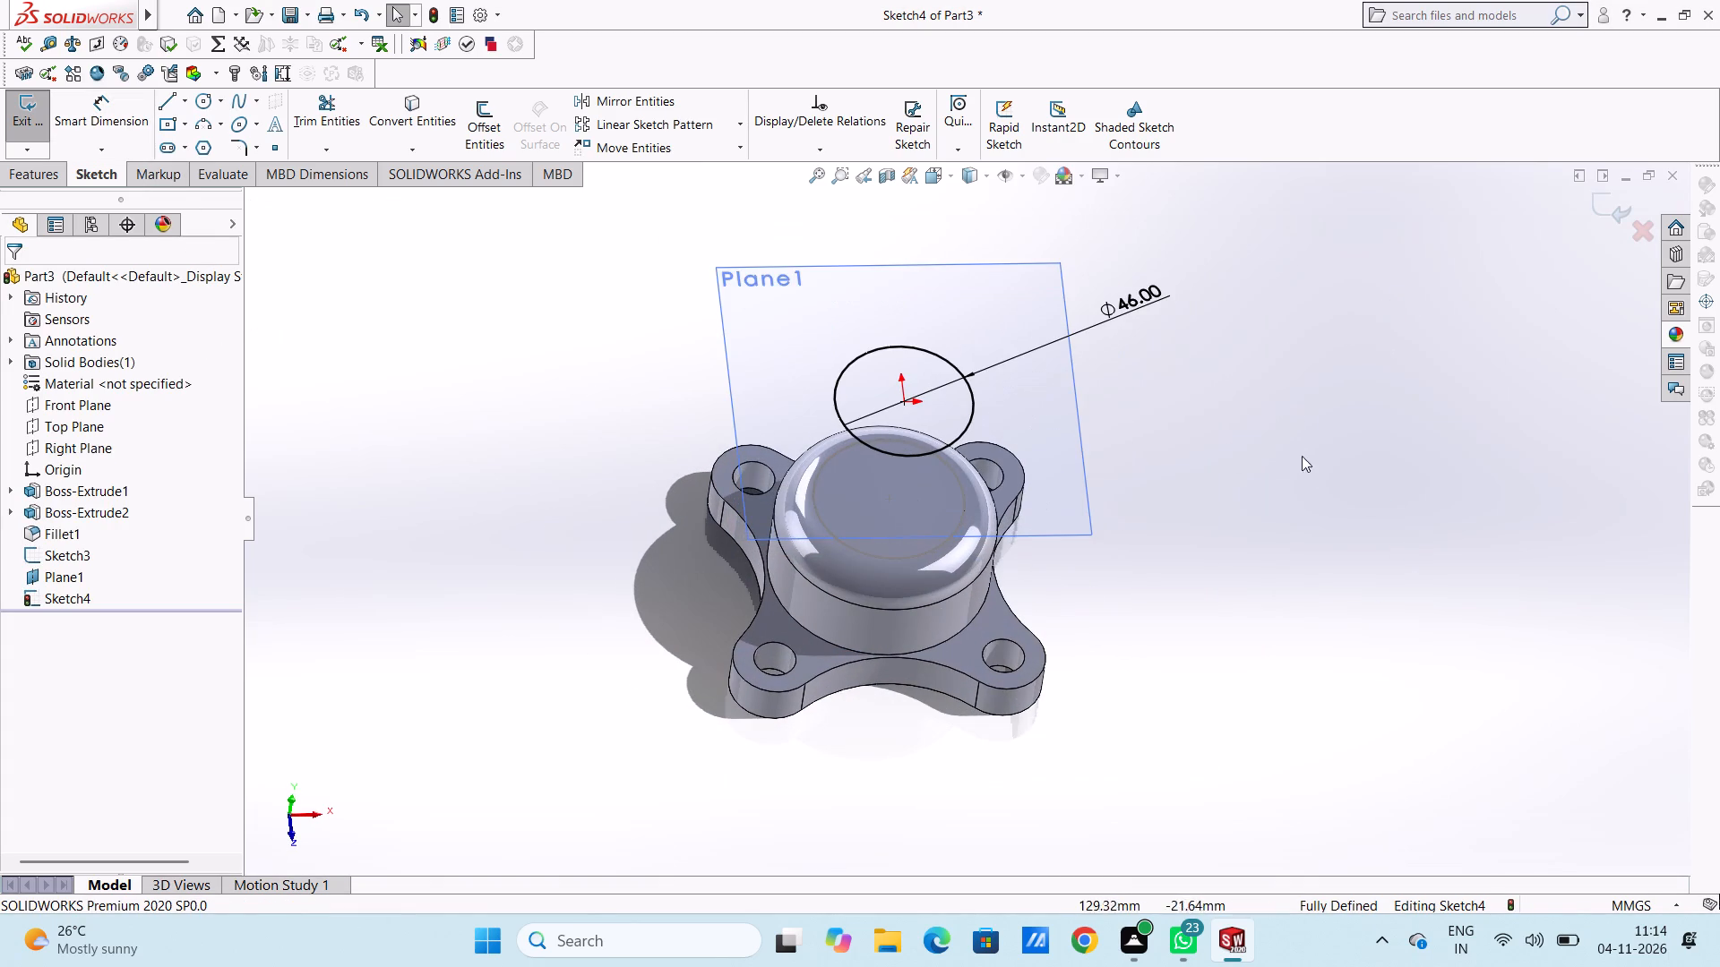
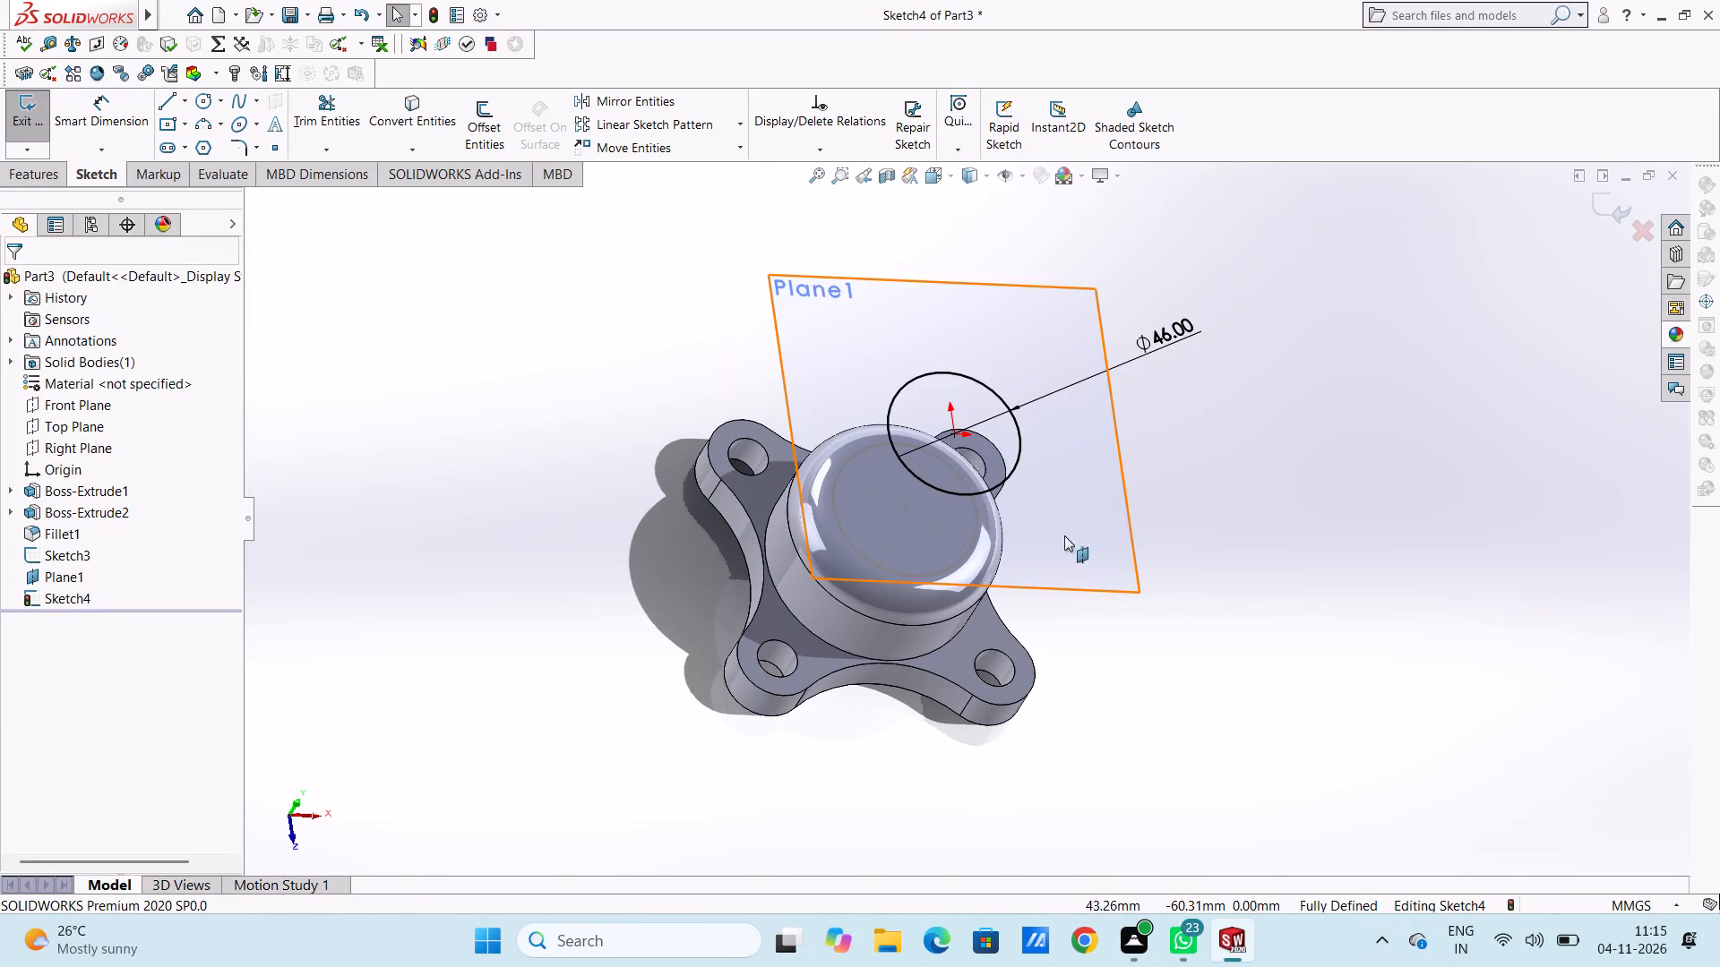
Close the sketch containing the 46 mm circle on the offset plane.
scroll(1030, 441, down, 2)
scroll(1021, 441, up, 5)
middle_drag(1240, 708, 1200, 575)
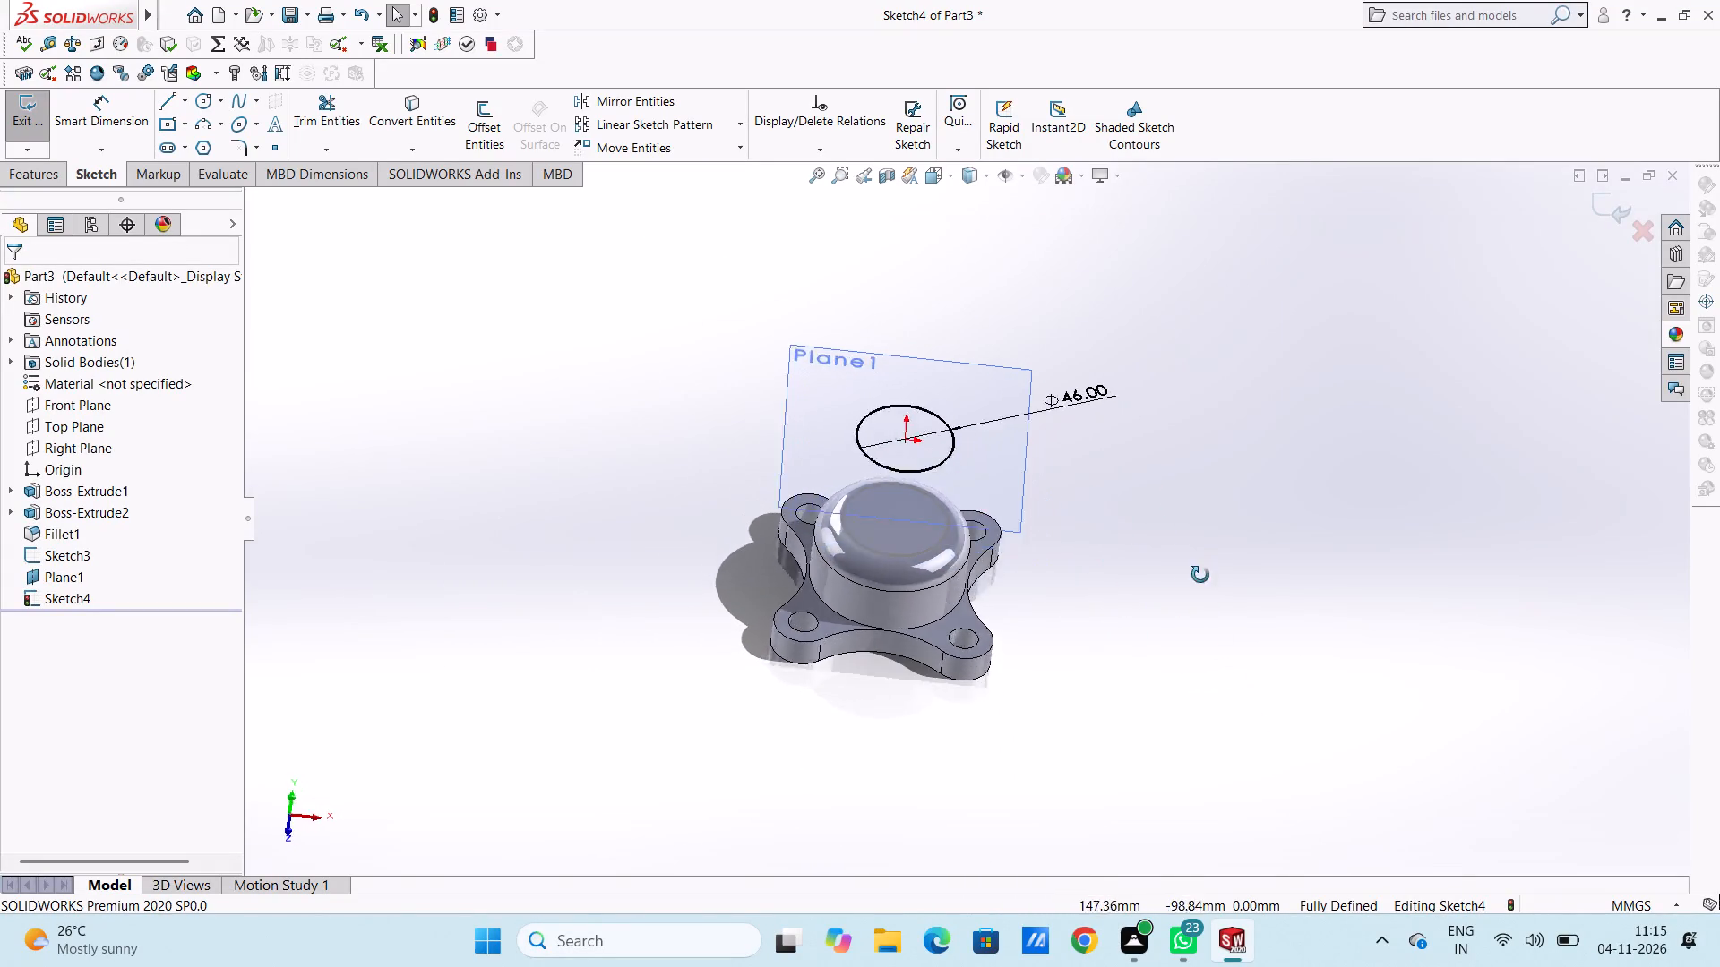
middle_drag(1200, 575, 1195, 529)
click(1600, 211)
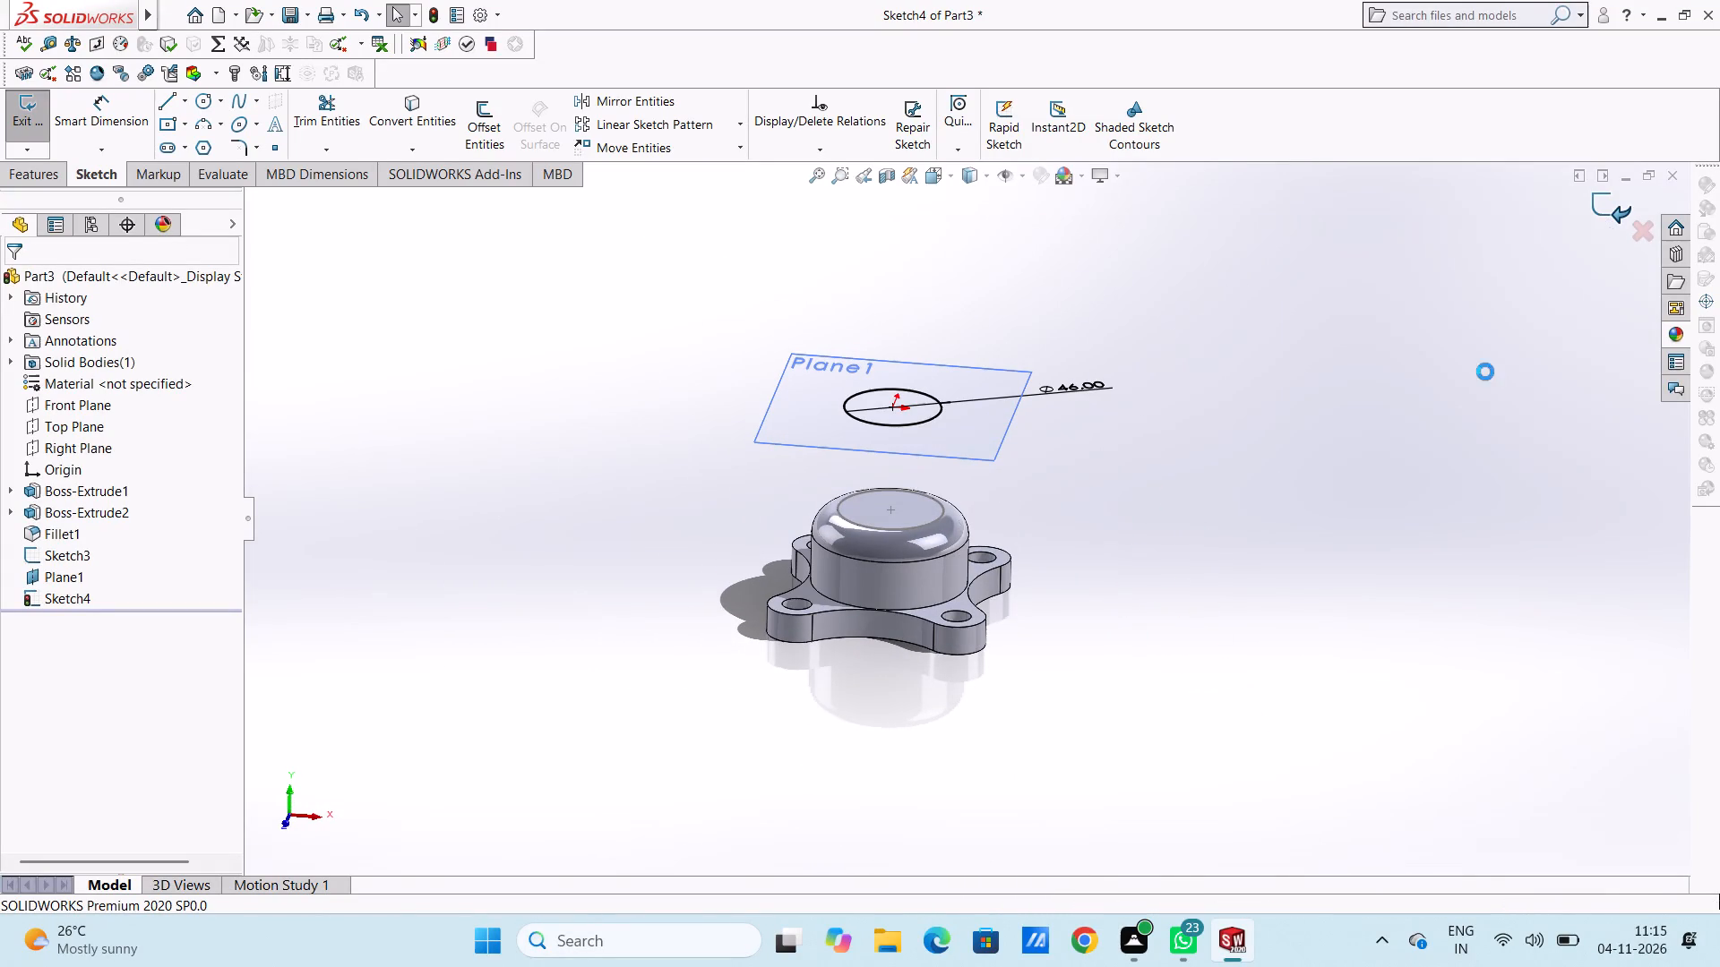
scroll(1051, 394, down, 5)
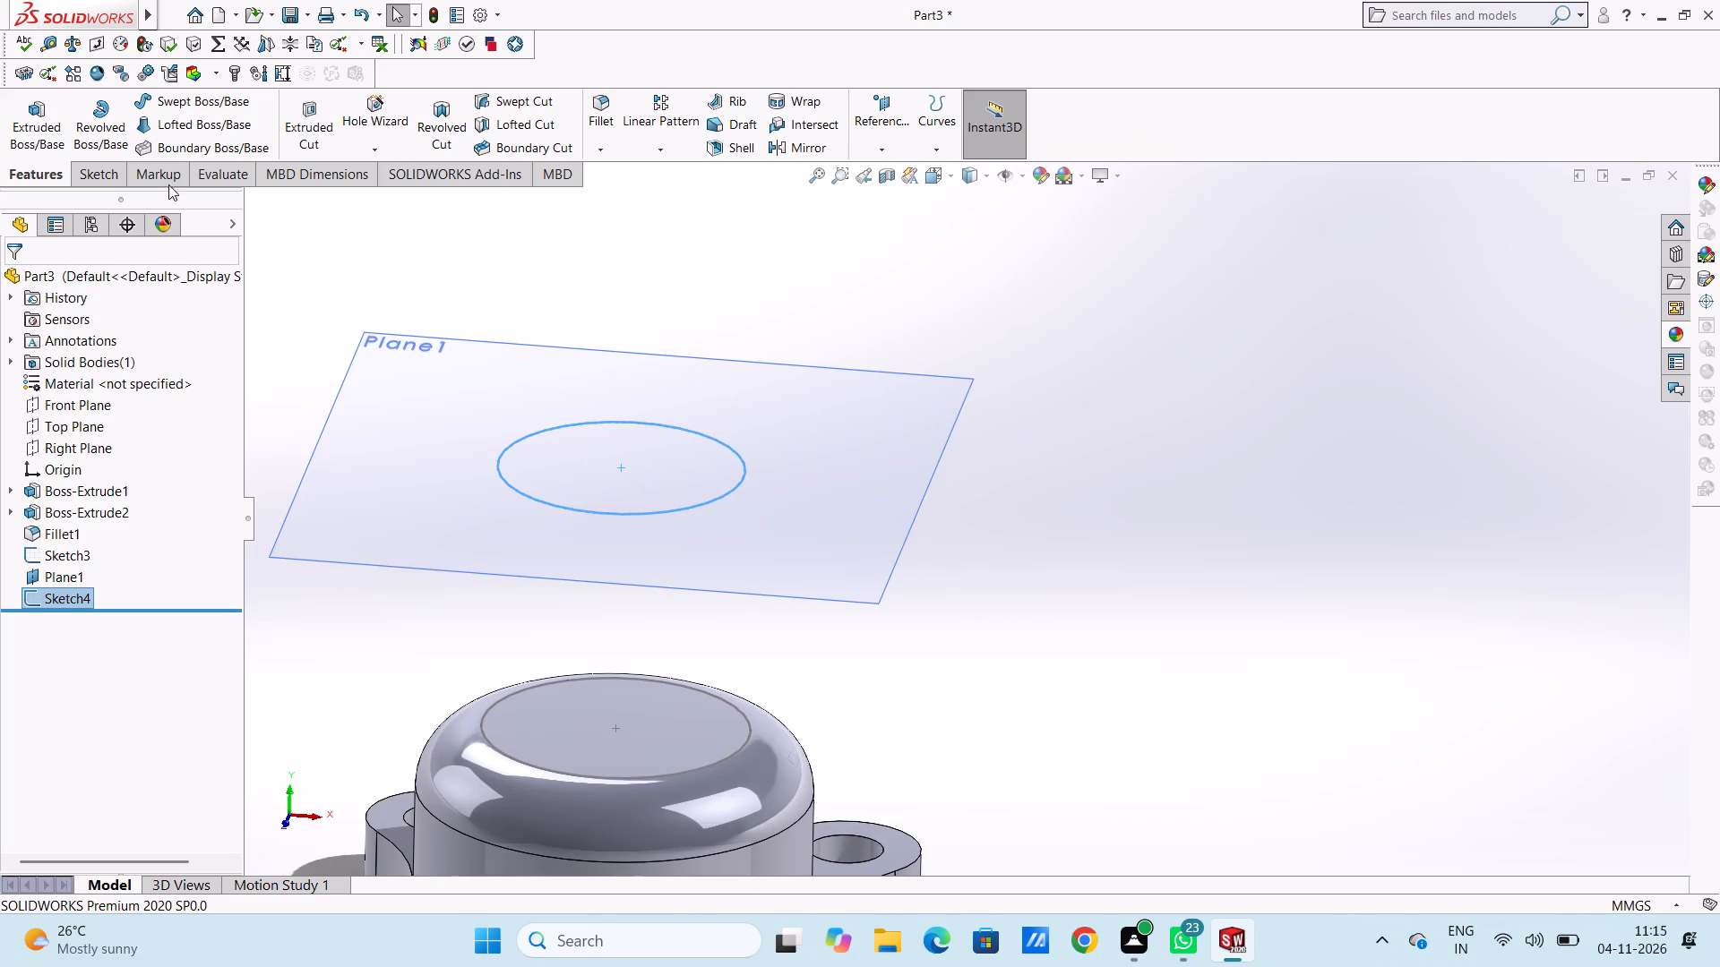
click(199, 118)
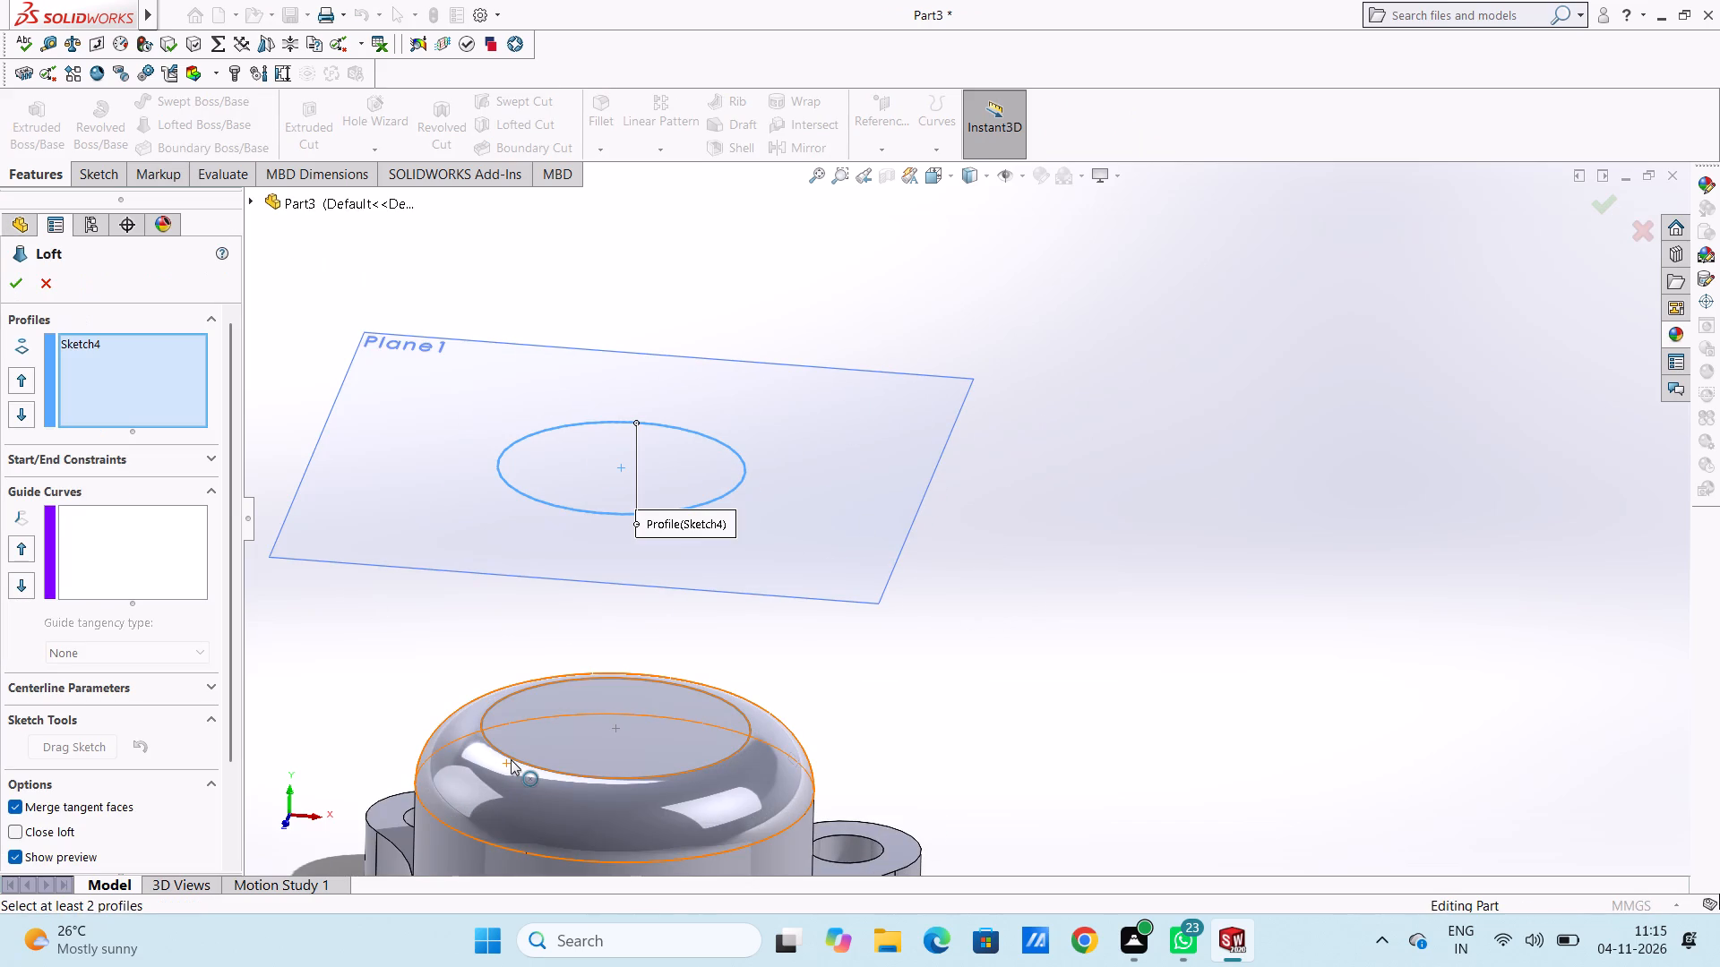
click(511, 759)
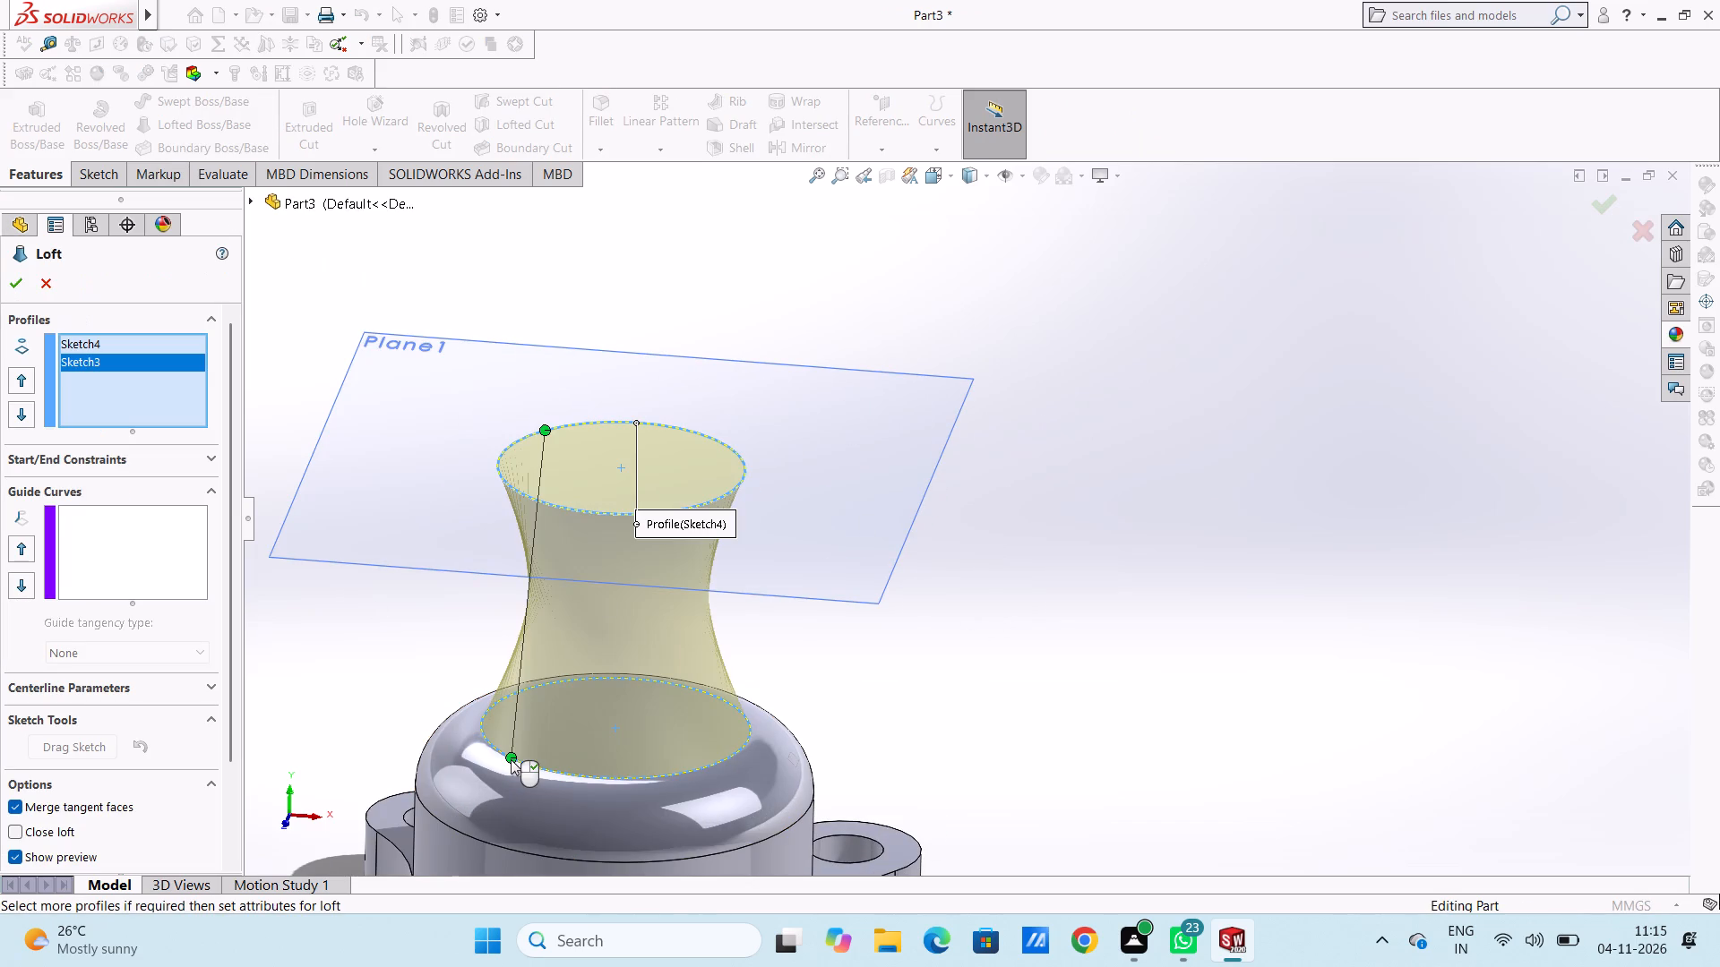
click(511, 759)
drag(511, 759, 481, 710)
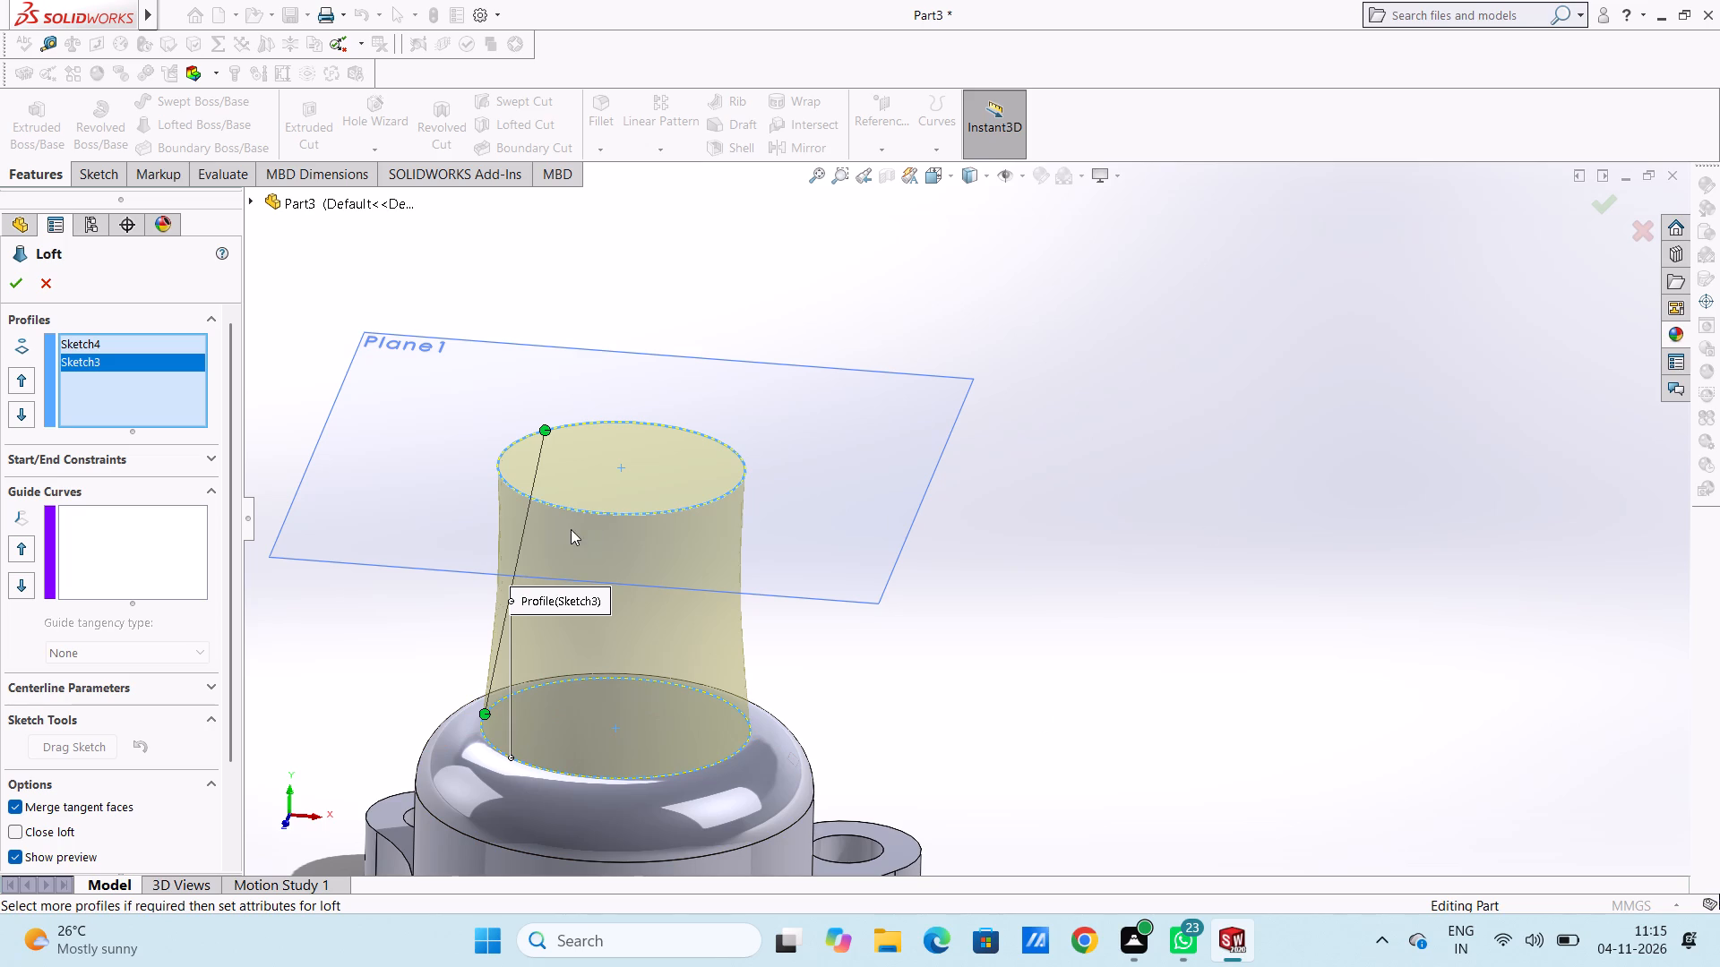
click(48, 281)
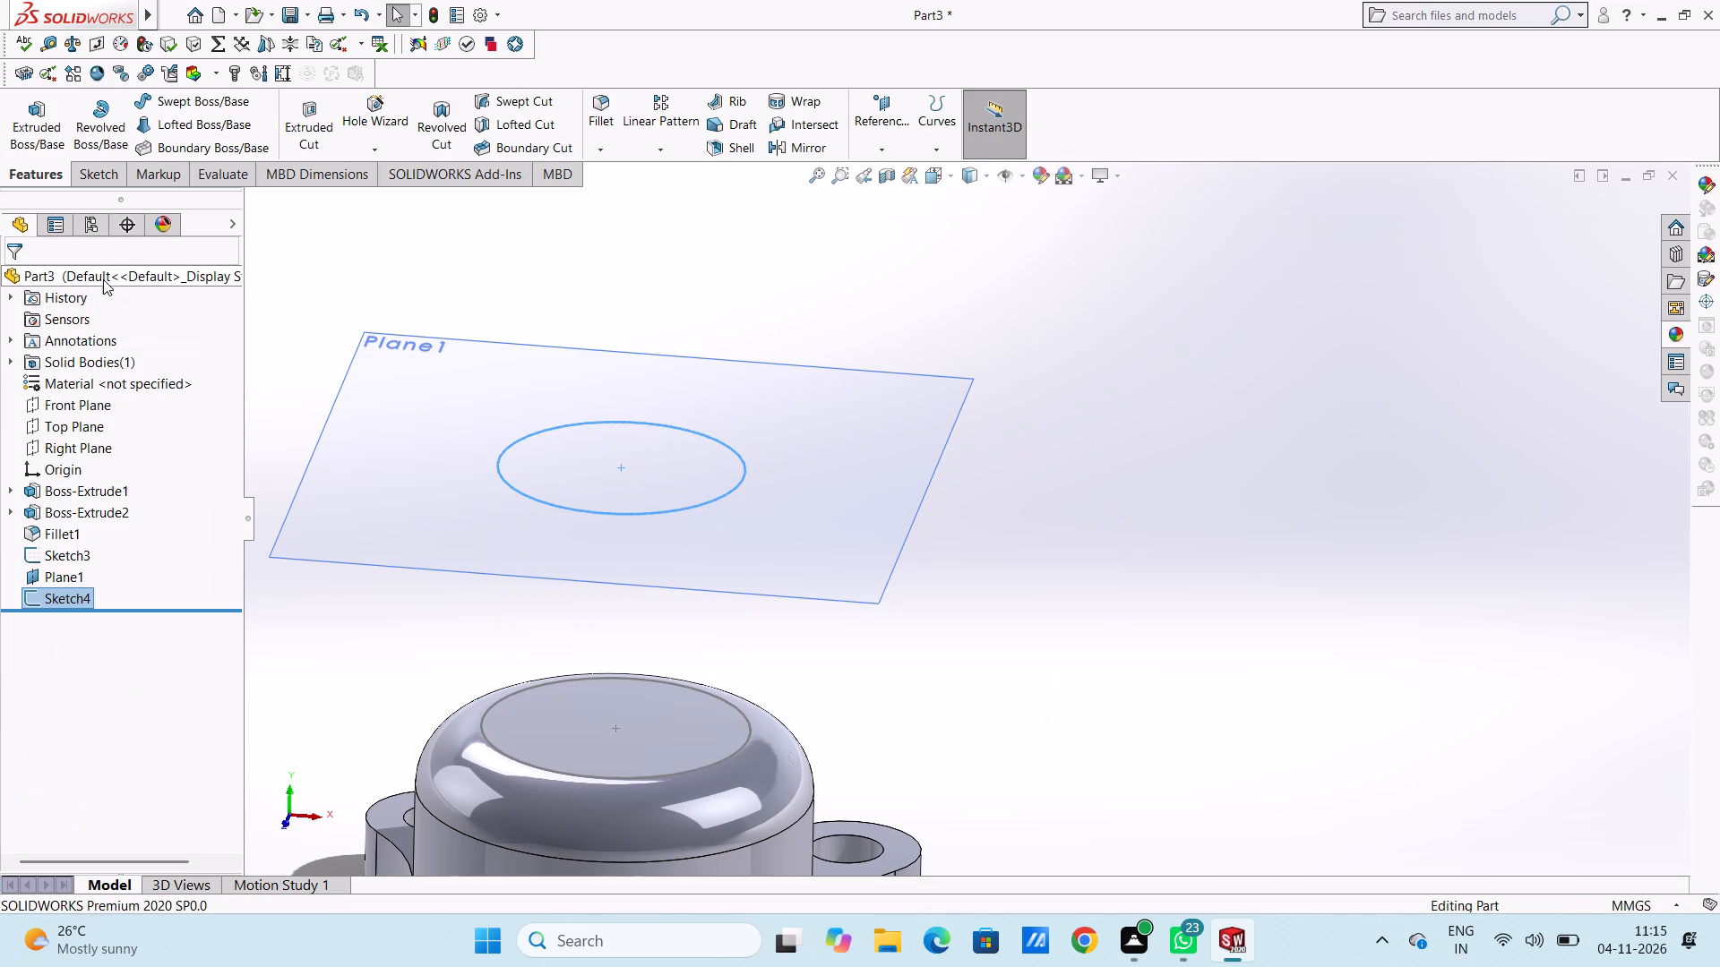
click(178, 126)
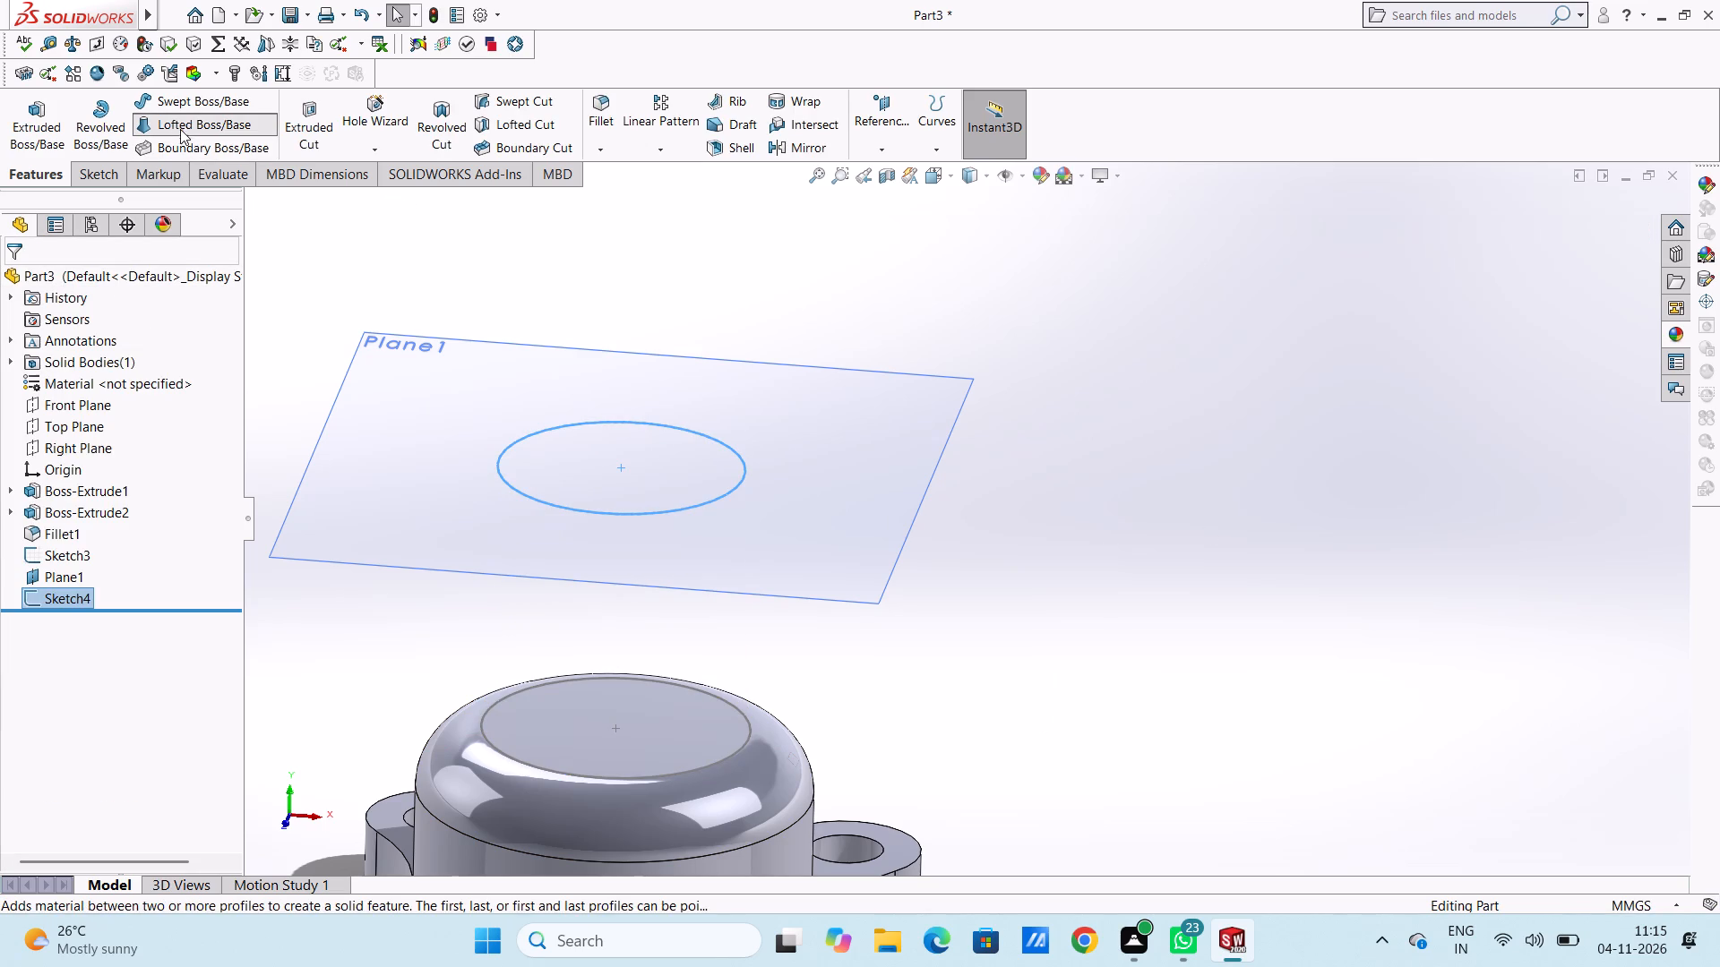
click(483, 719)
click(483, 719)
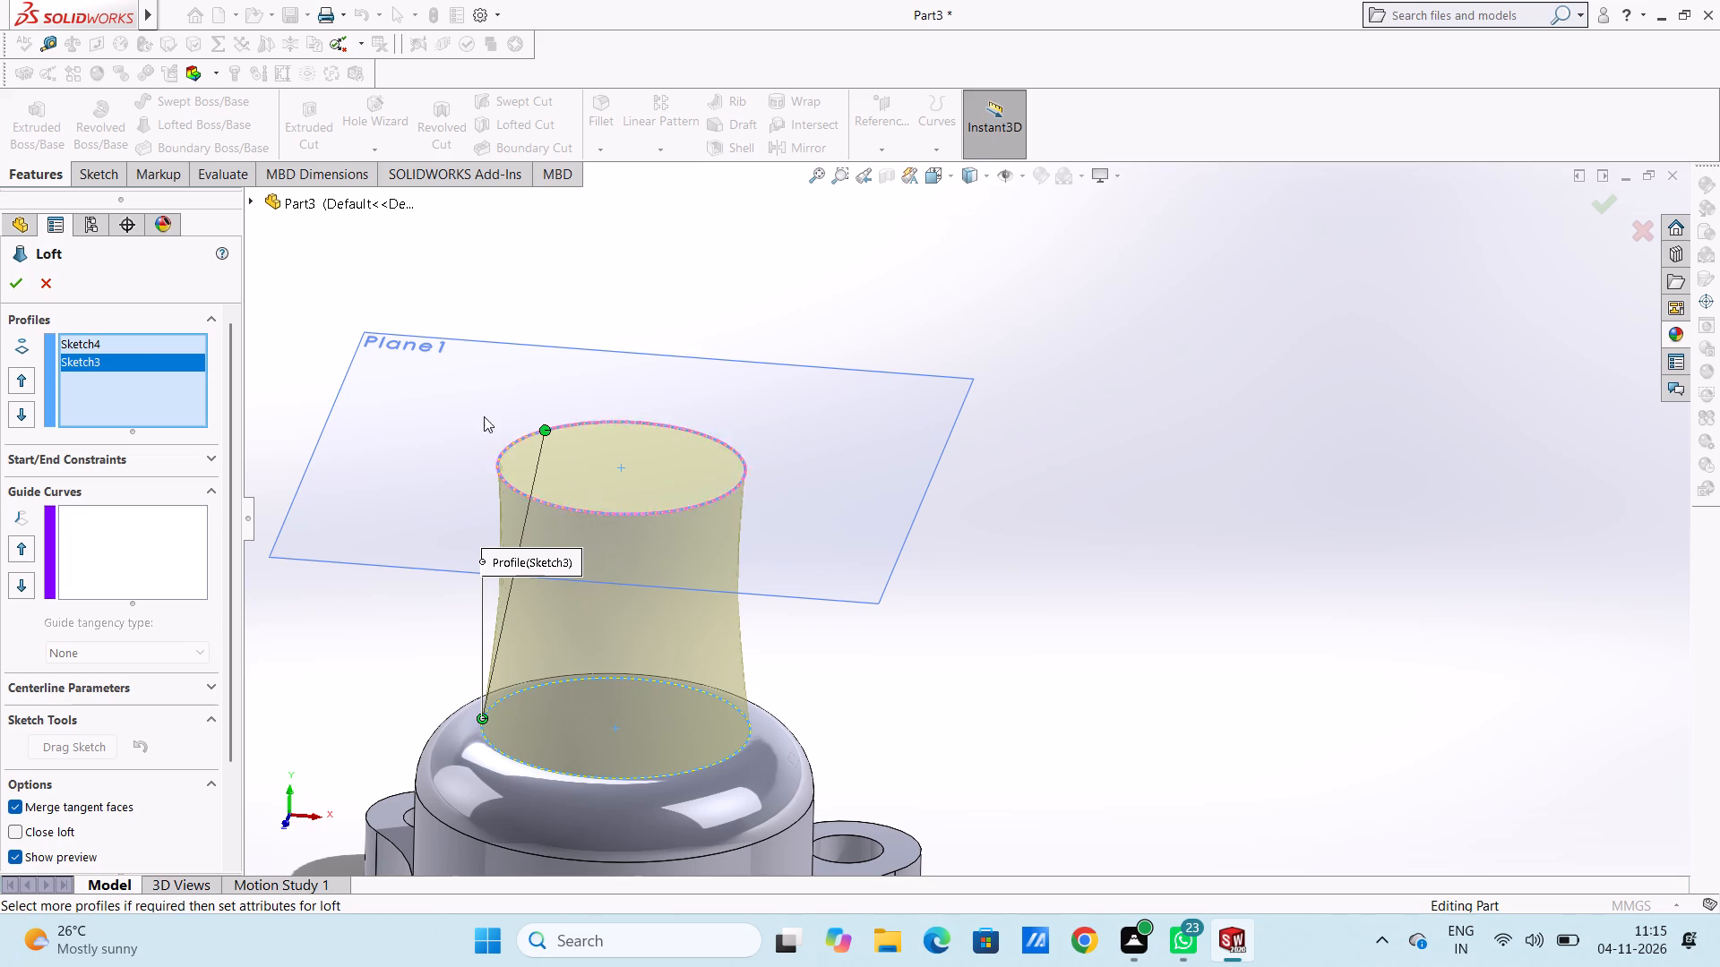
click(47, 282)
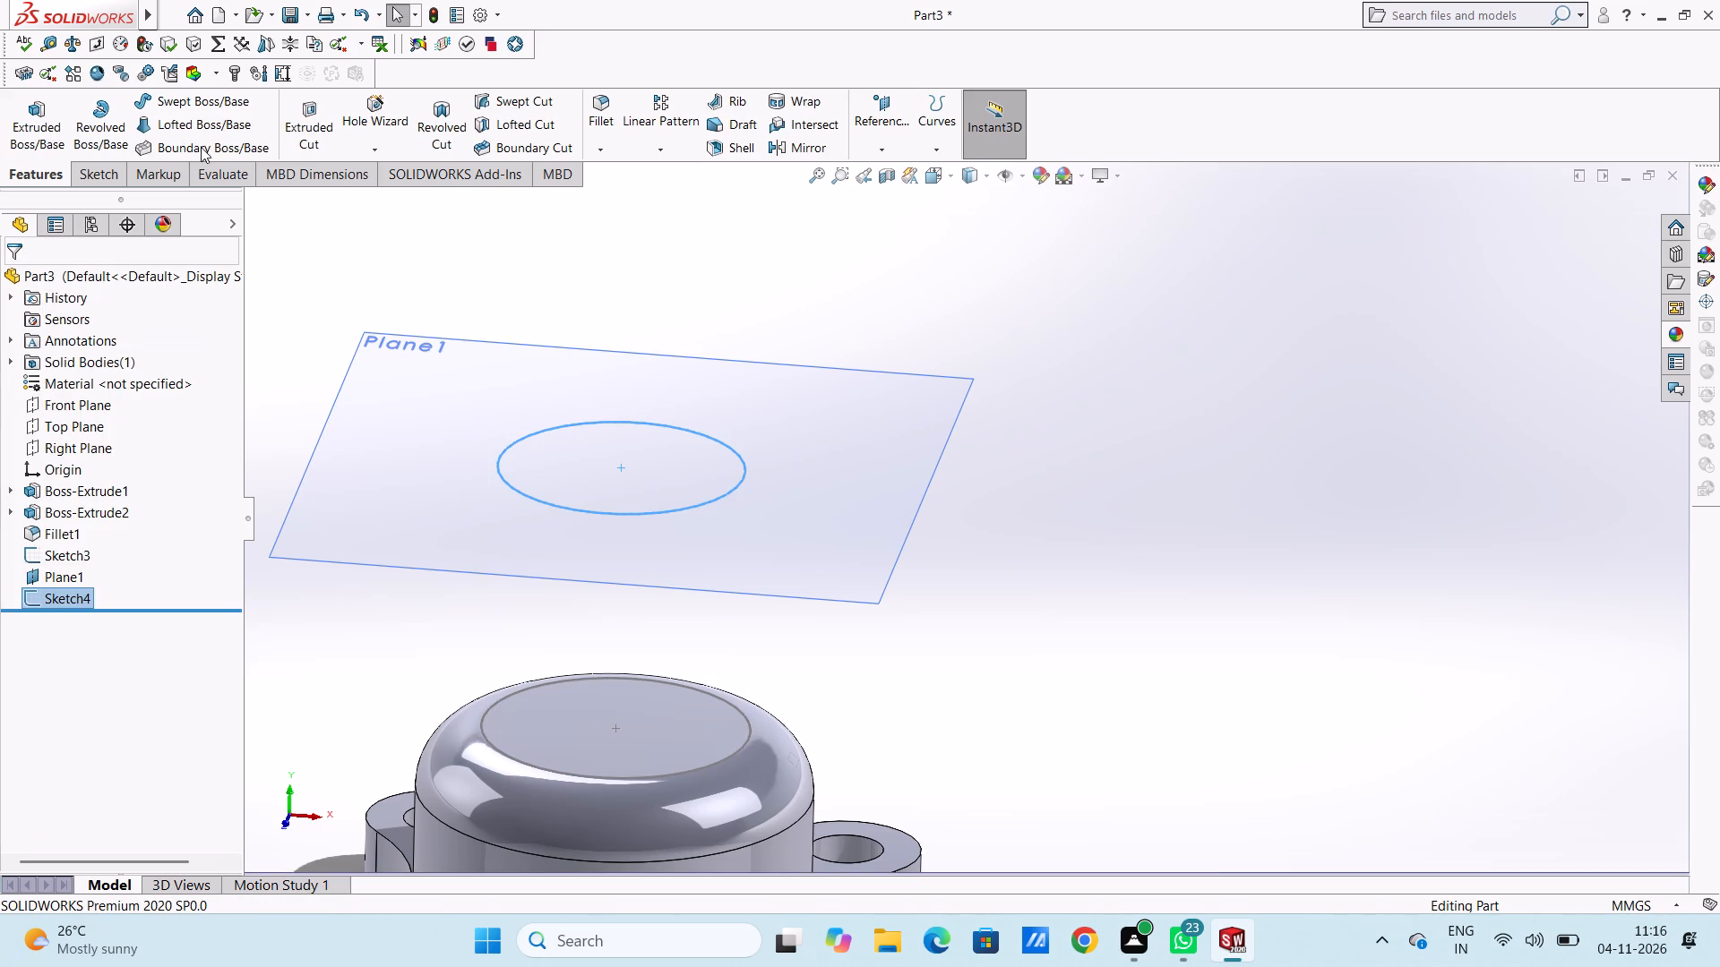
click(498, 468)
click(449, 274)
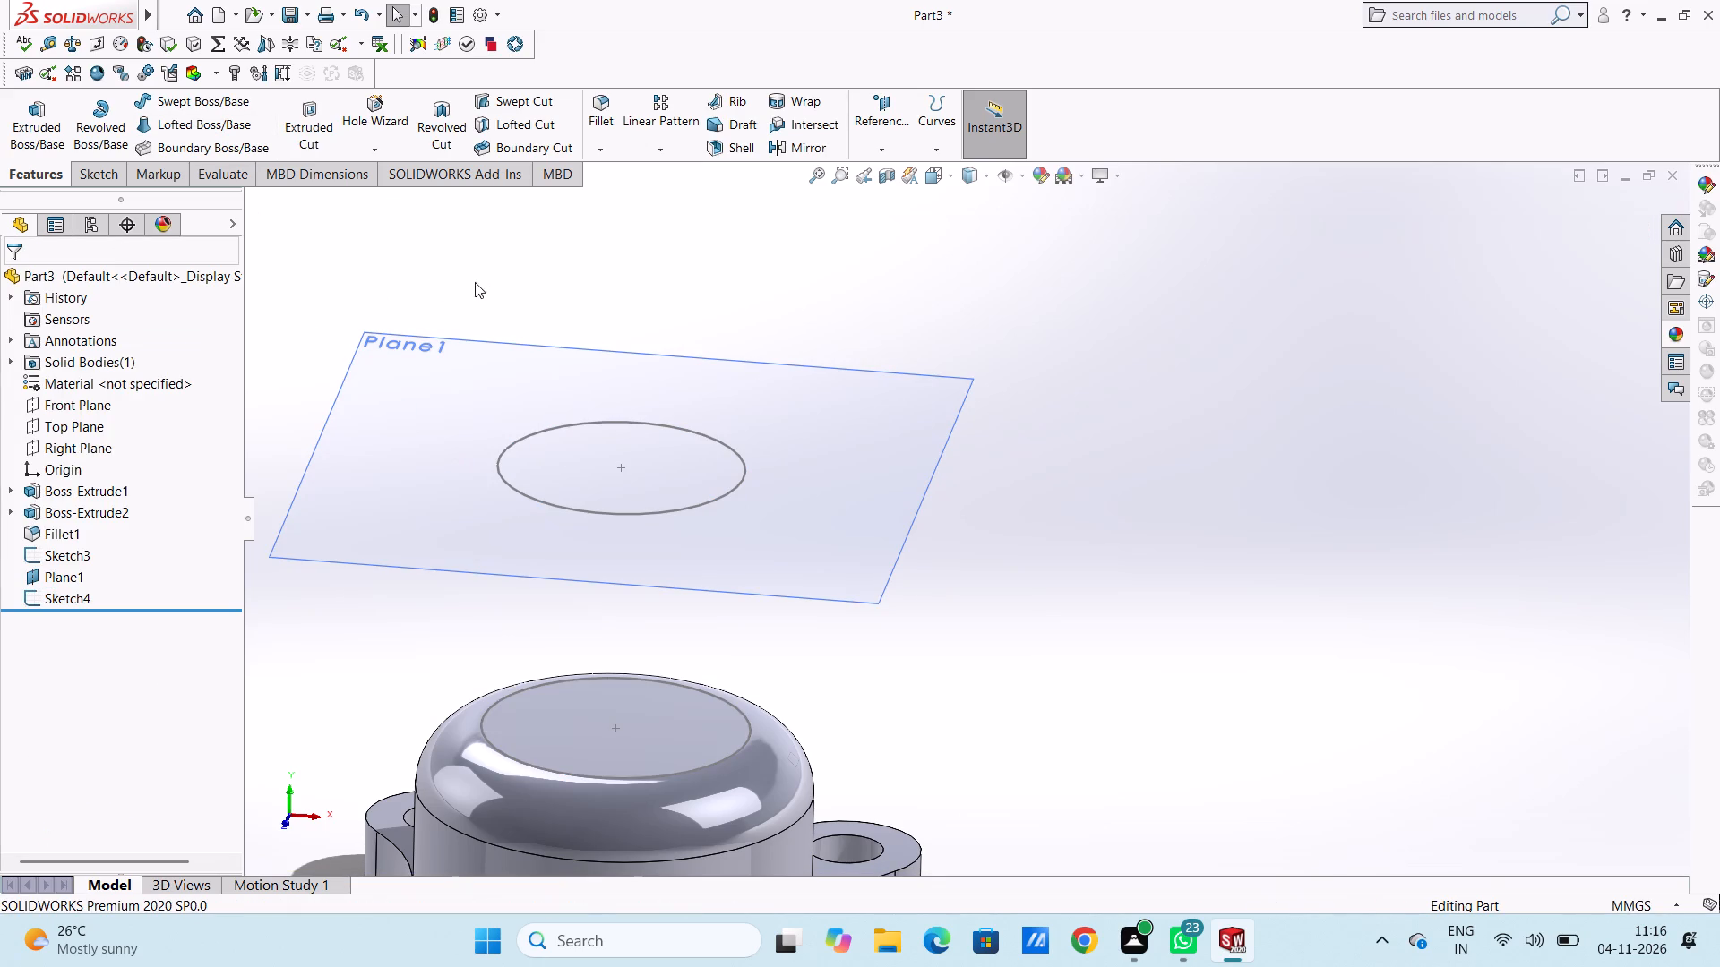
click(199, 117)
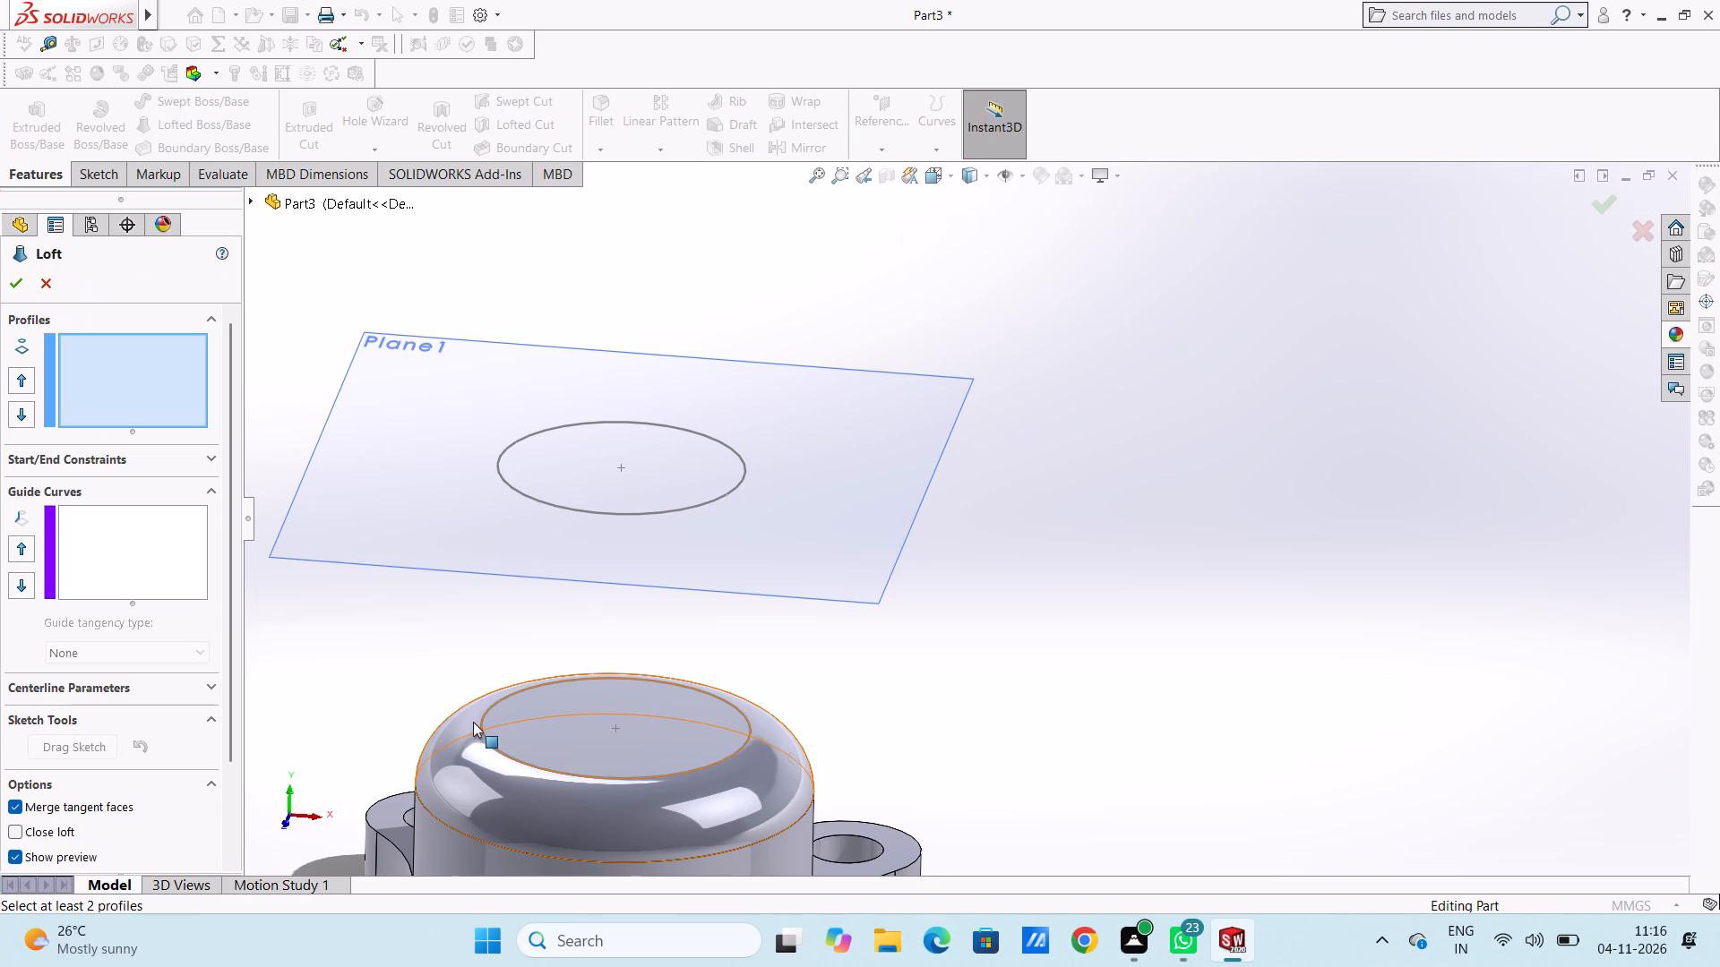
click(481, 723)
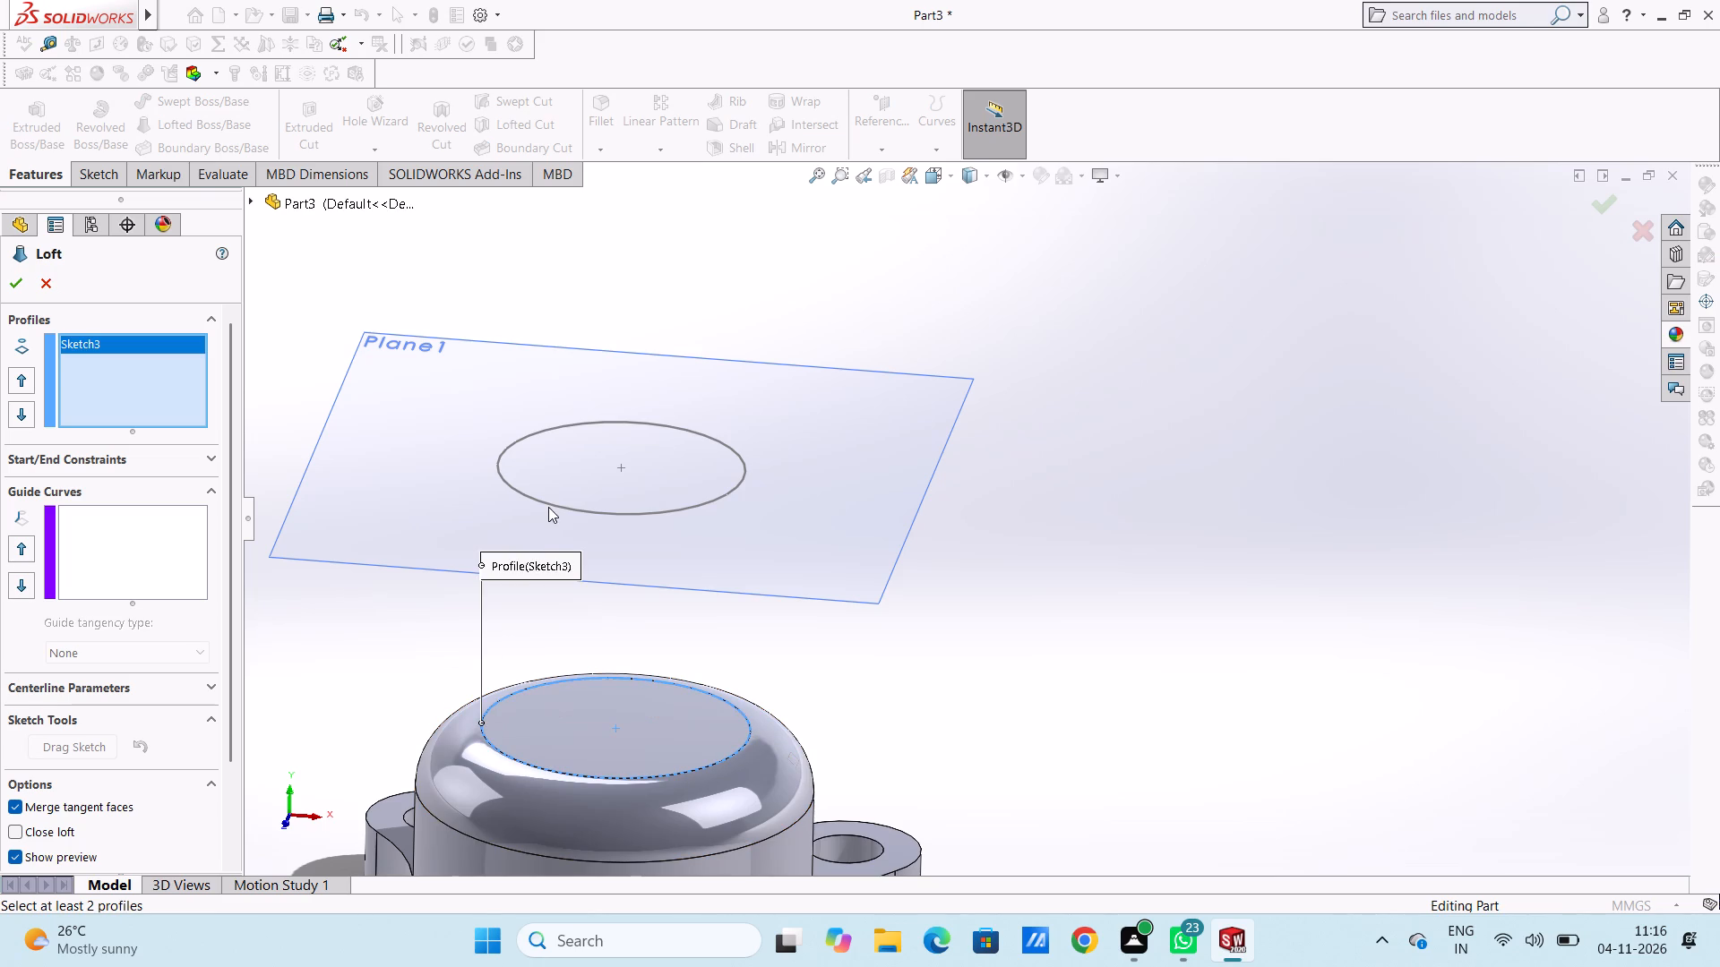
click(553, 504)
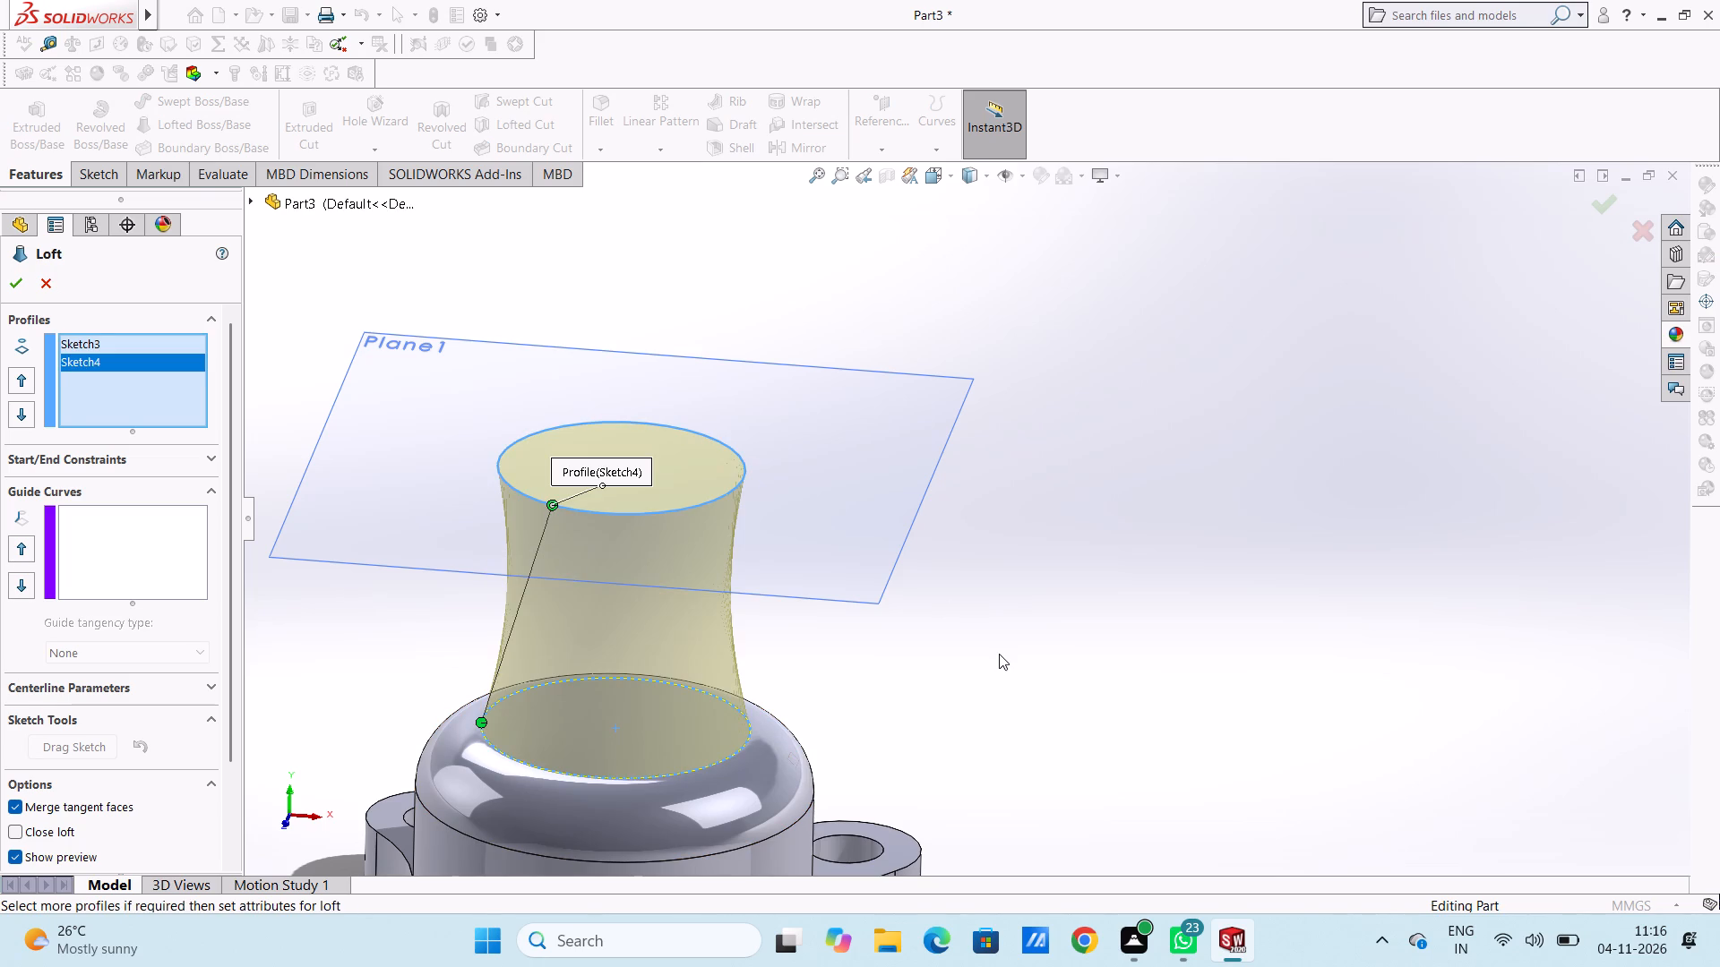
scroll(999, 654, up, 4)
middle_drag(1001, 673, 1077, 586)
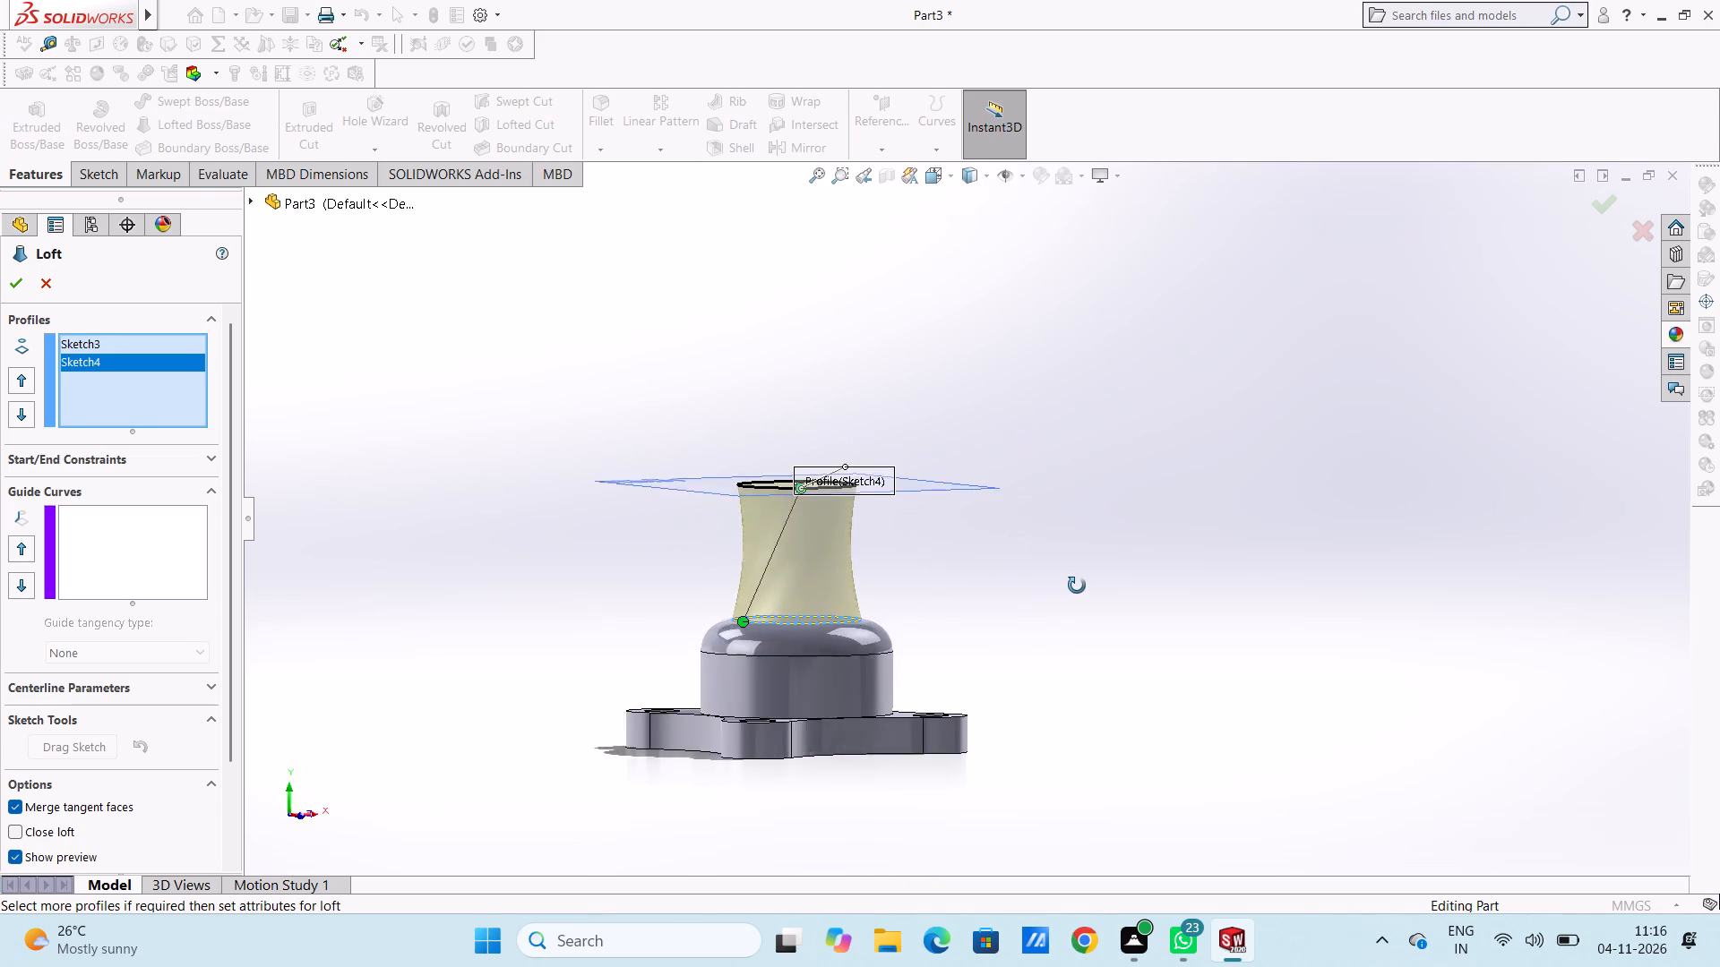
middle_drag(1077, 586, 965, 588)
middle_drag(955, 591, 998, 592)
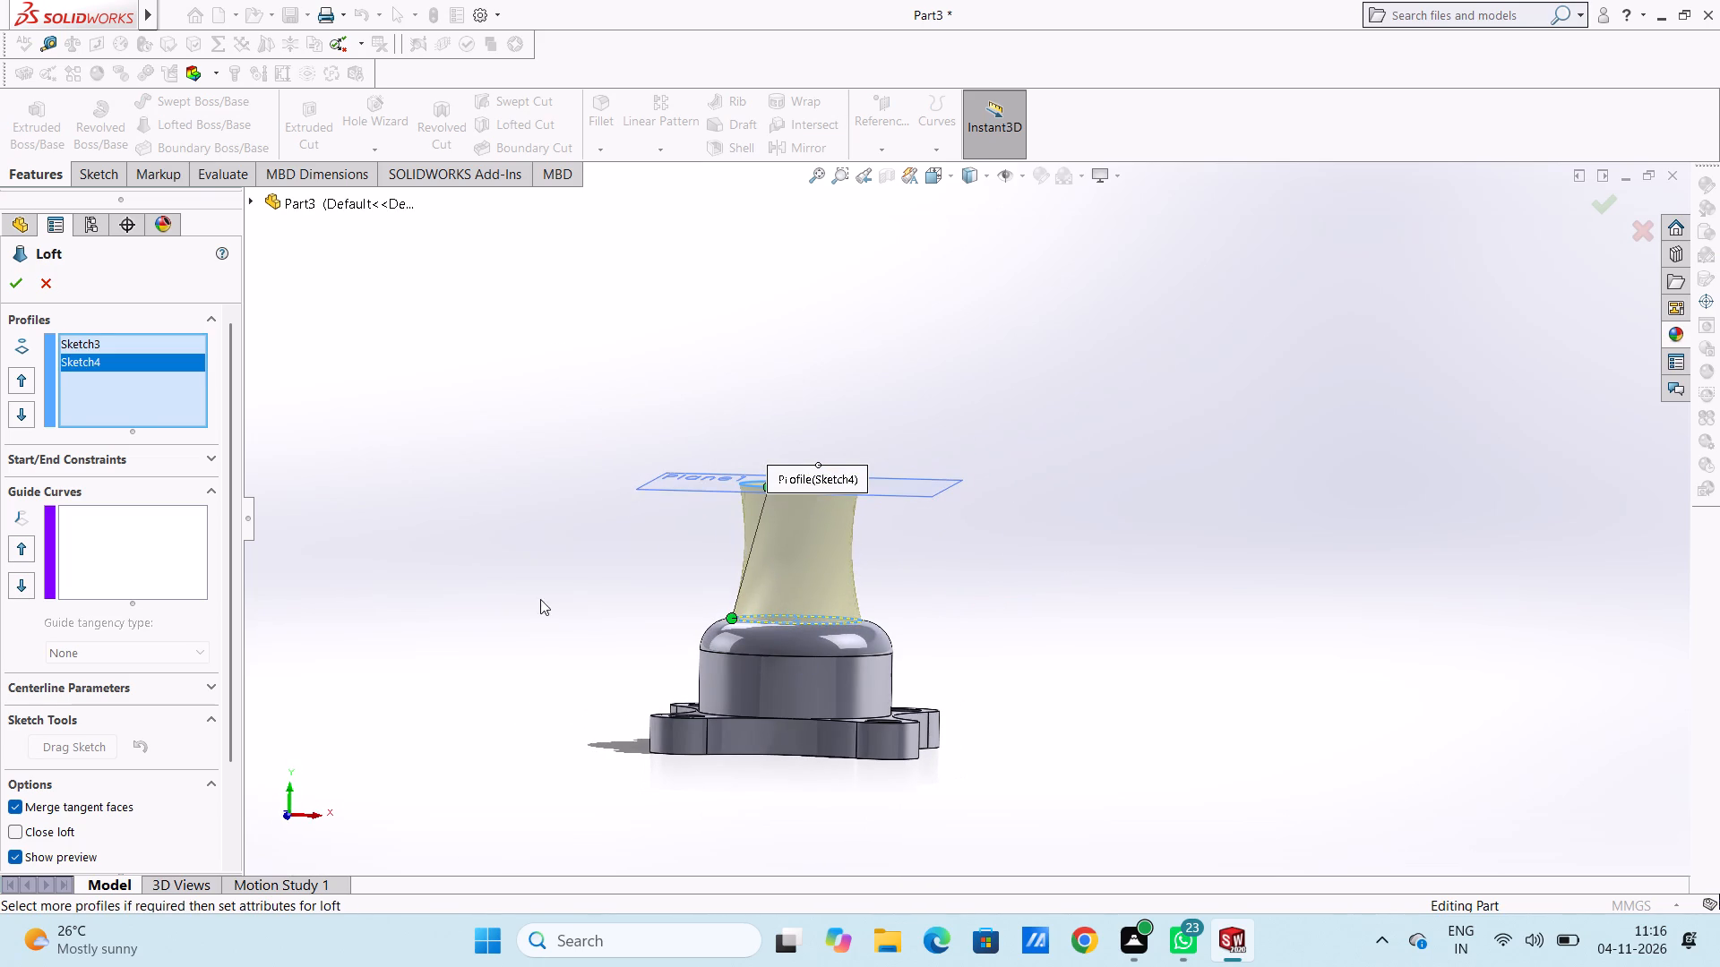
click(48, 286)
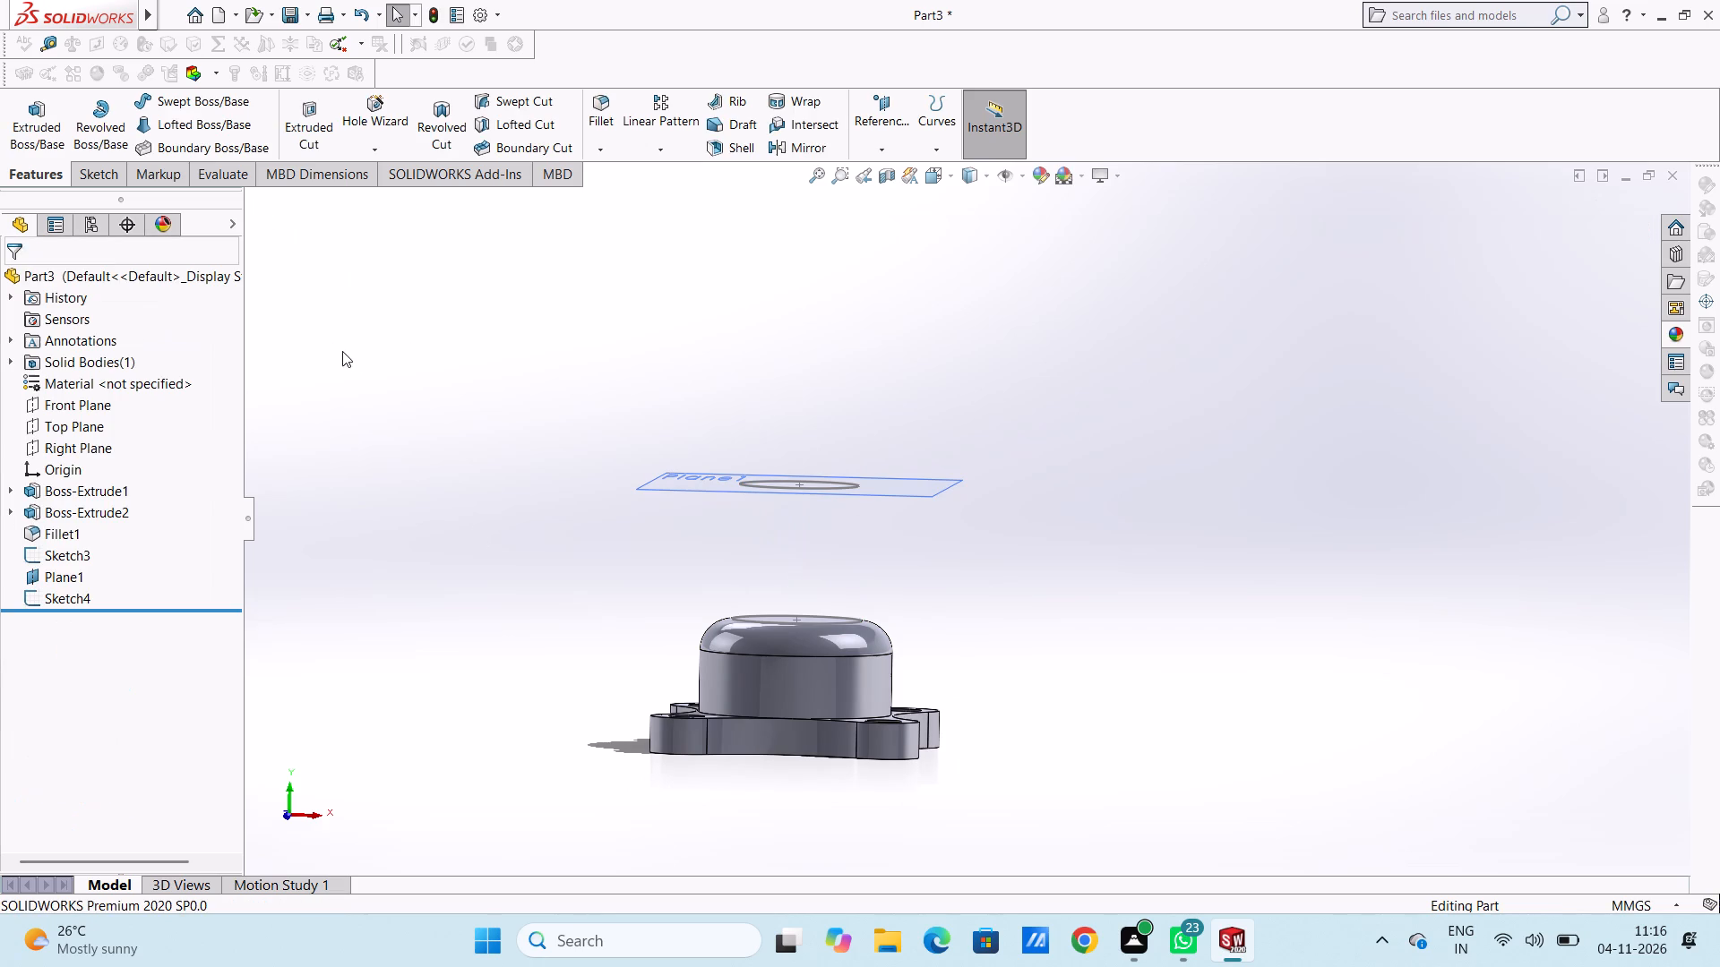
Create a Boundary Boss/Base in Direction 1 from the circle on the boss's top face to the 46 mm circle on the offset plane.
click(177, 150)
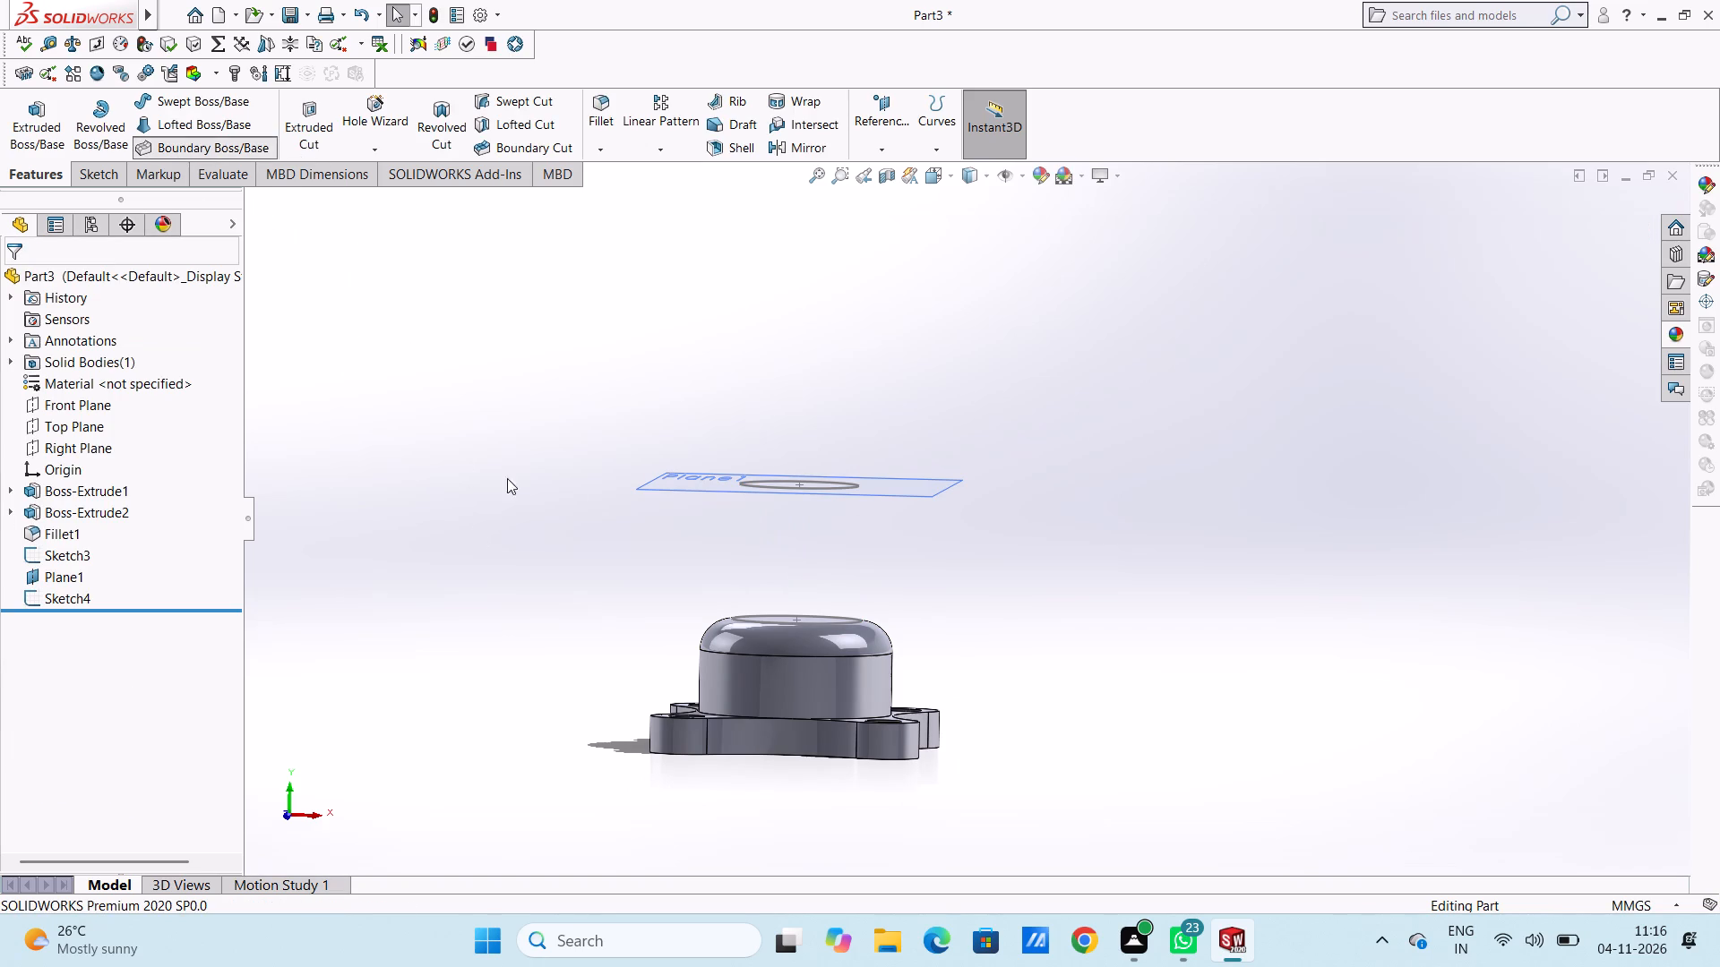
middle_drag(856, 542, 844, 662)
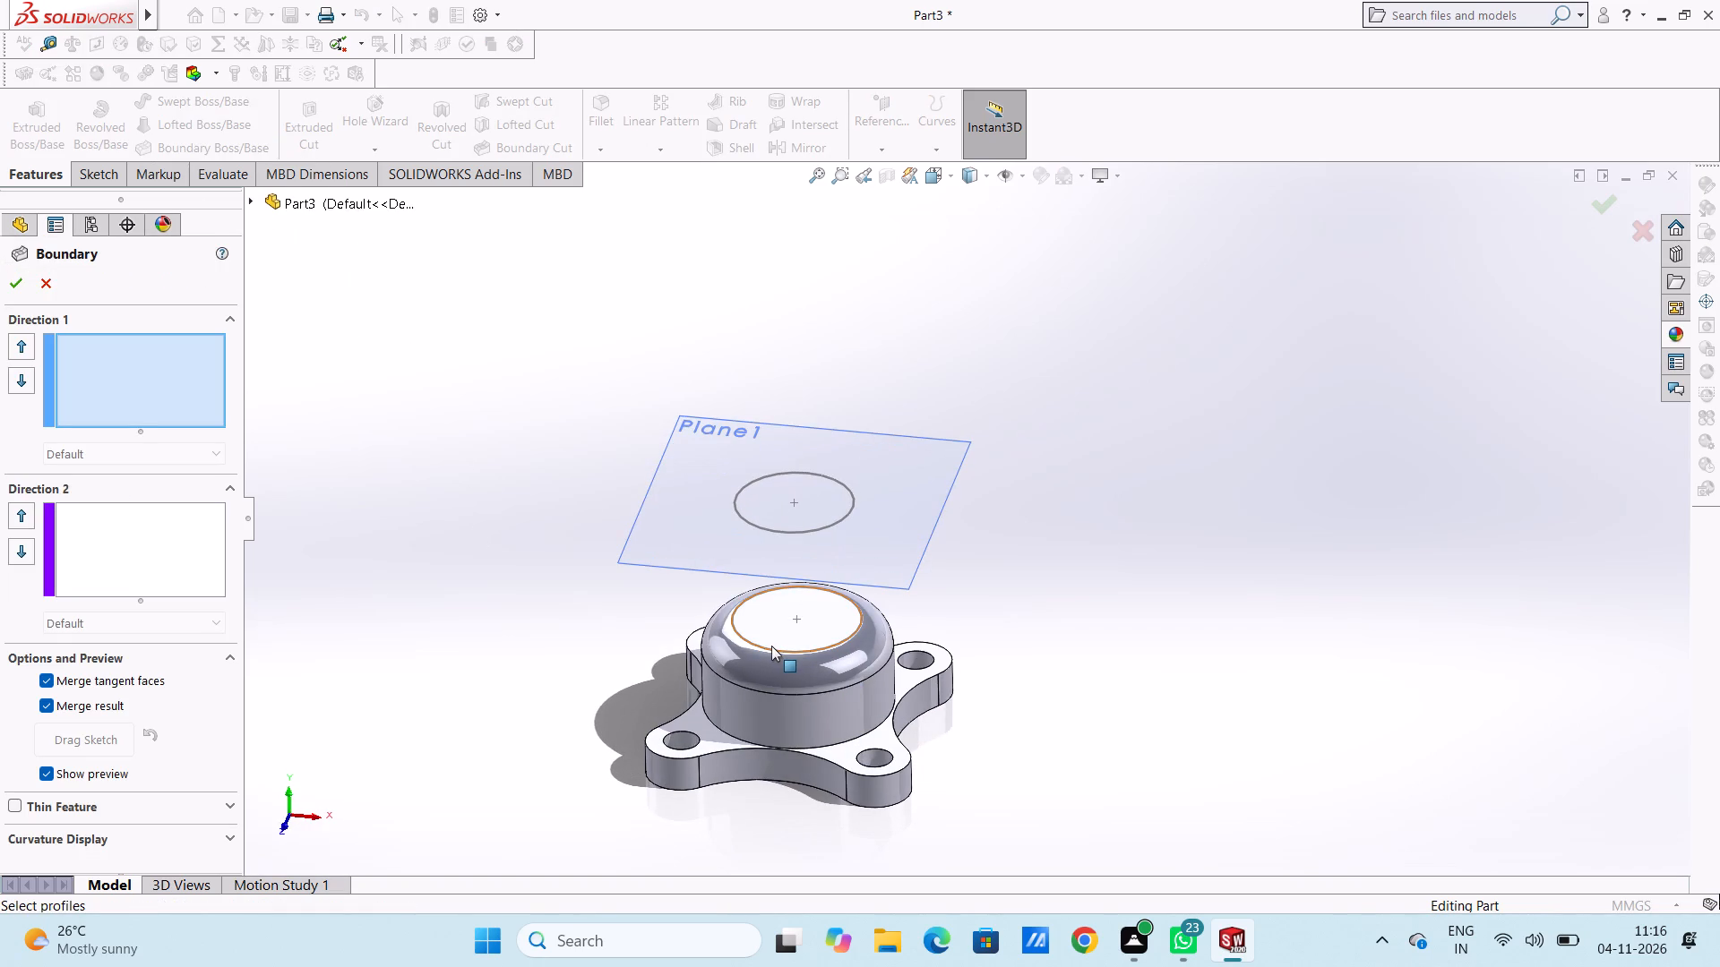
click(771, 649)
click(763, 527)
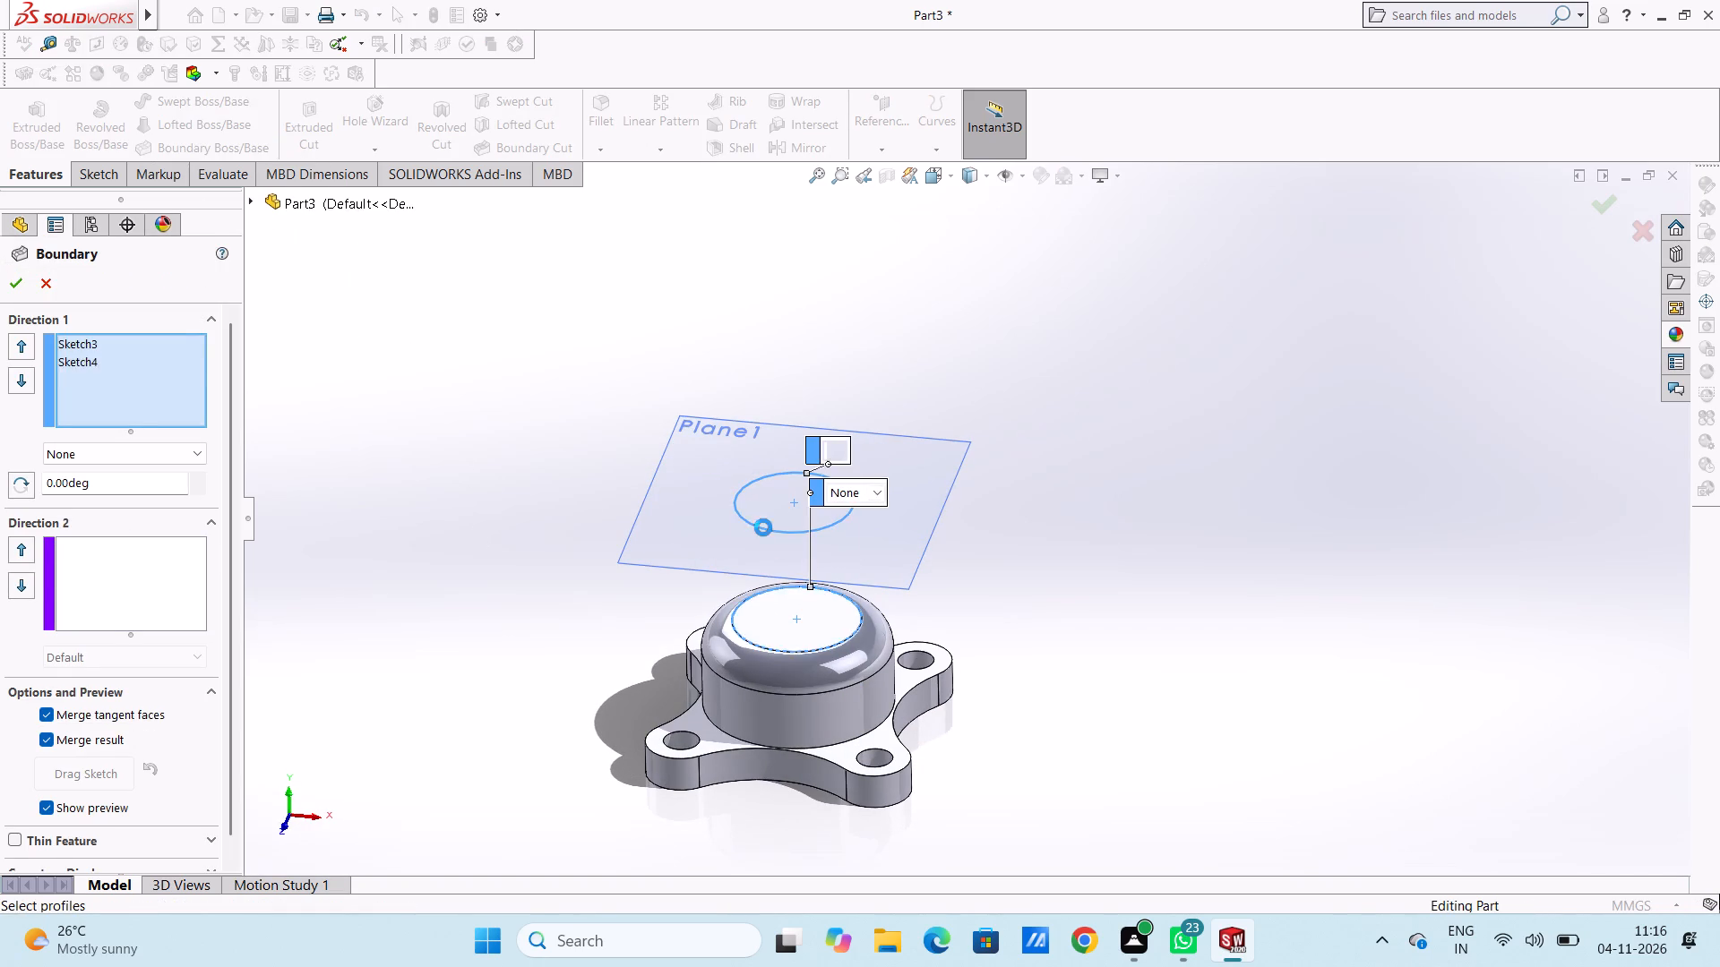
middle_drag(572, 652, 611, 469)
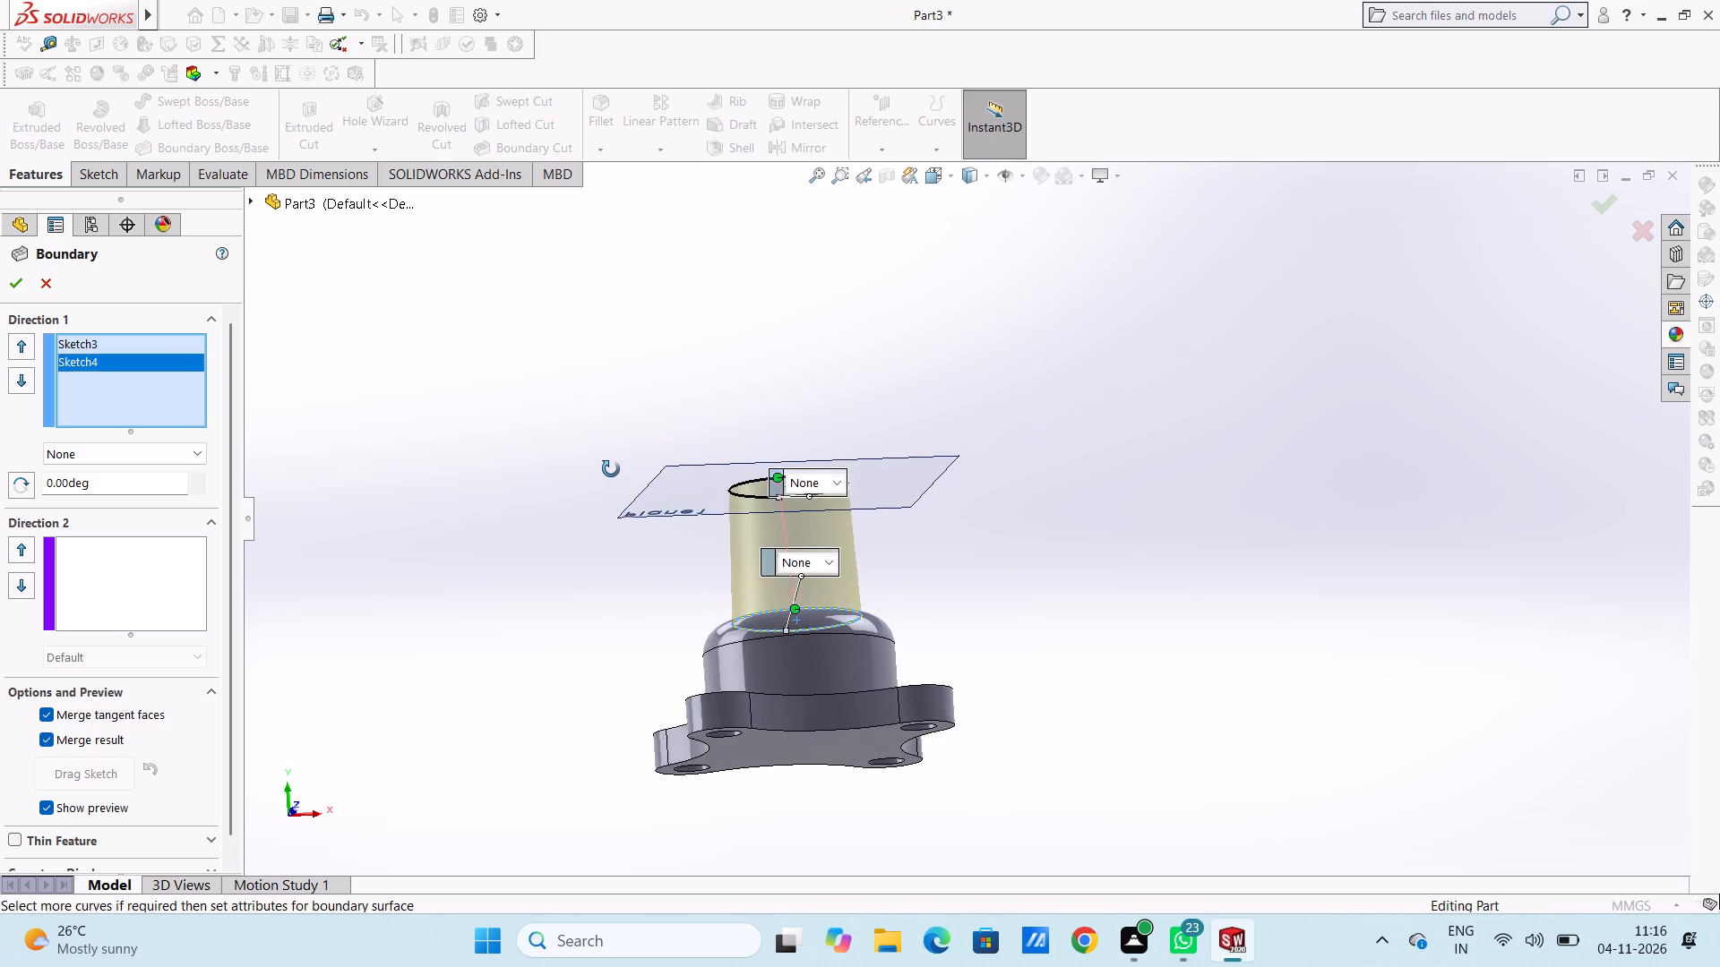
middle_drag(611, 469, 581, 518)
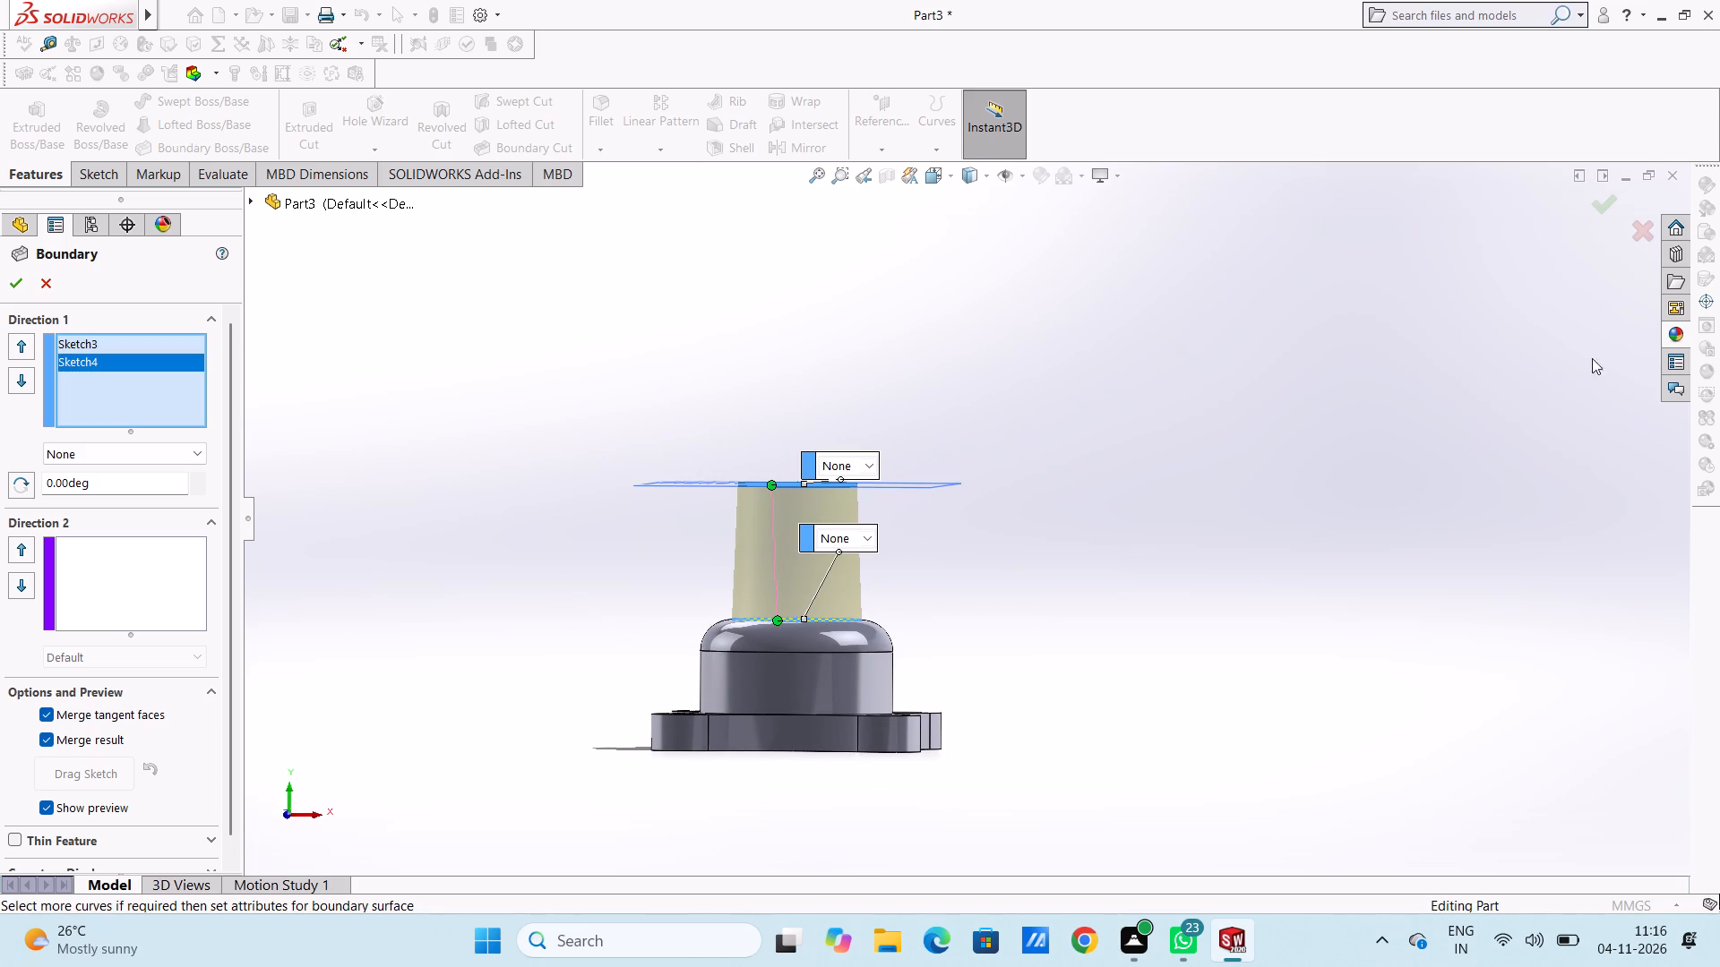
click(17, 284)
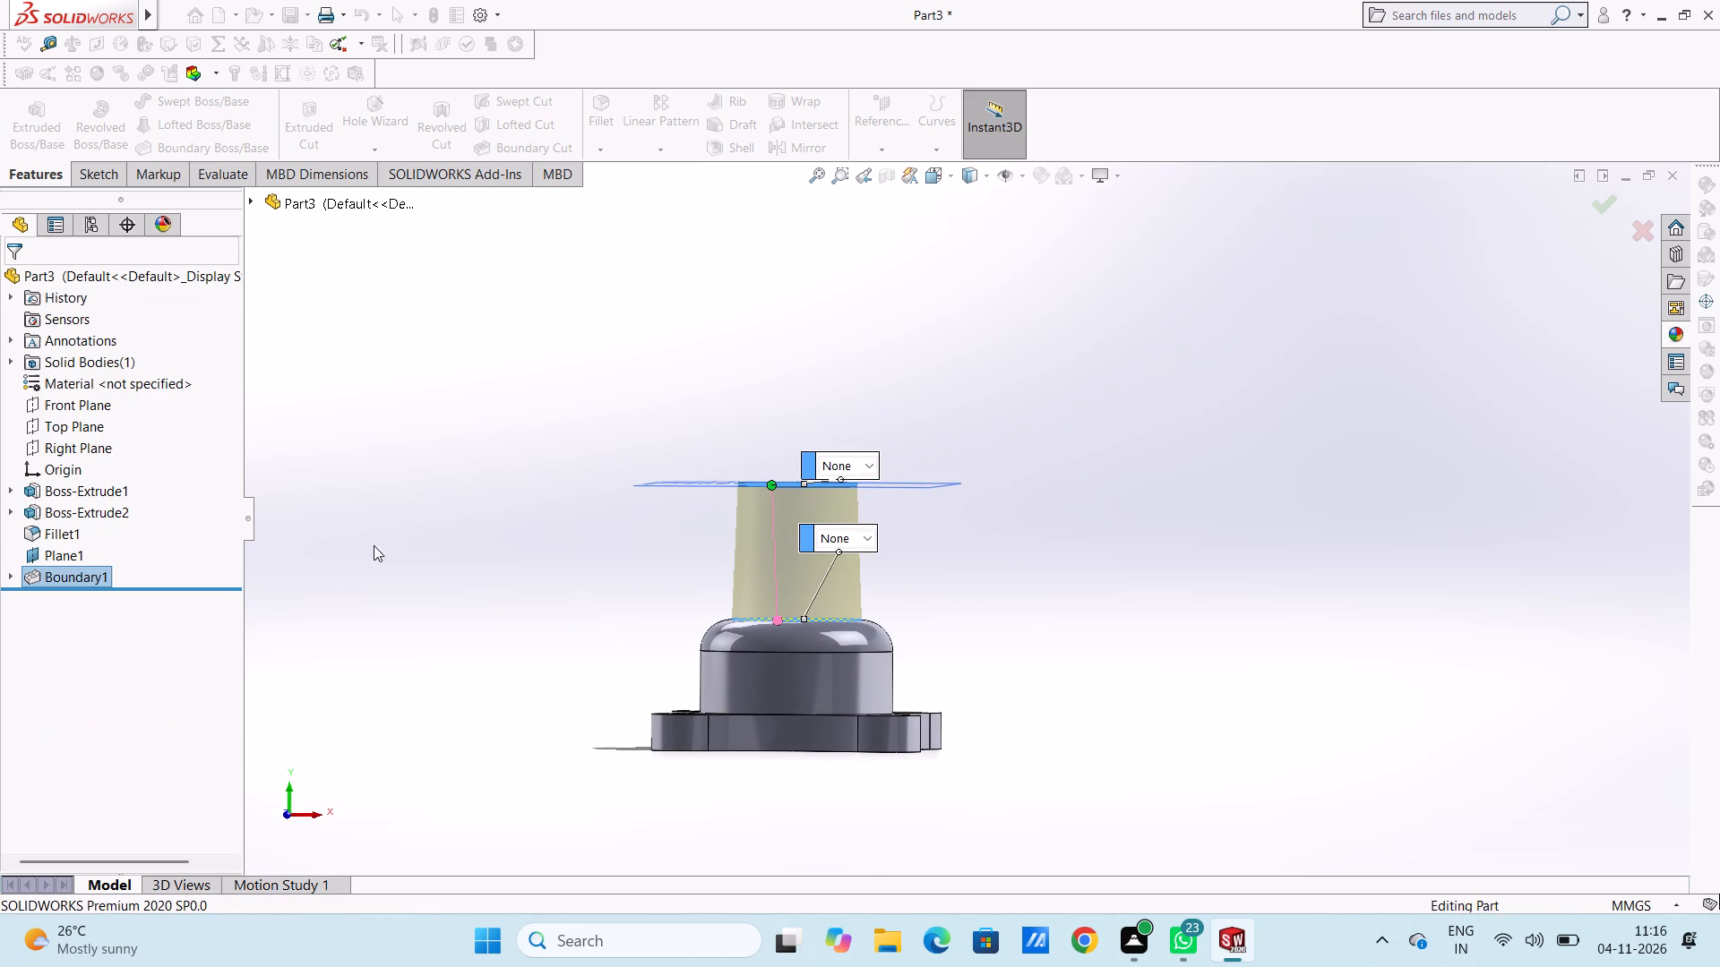
Hide the offset reference plane Plane1.
click(56, 534)
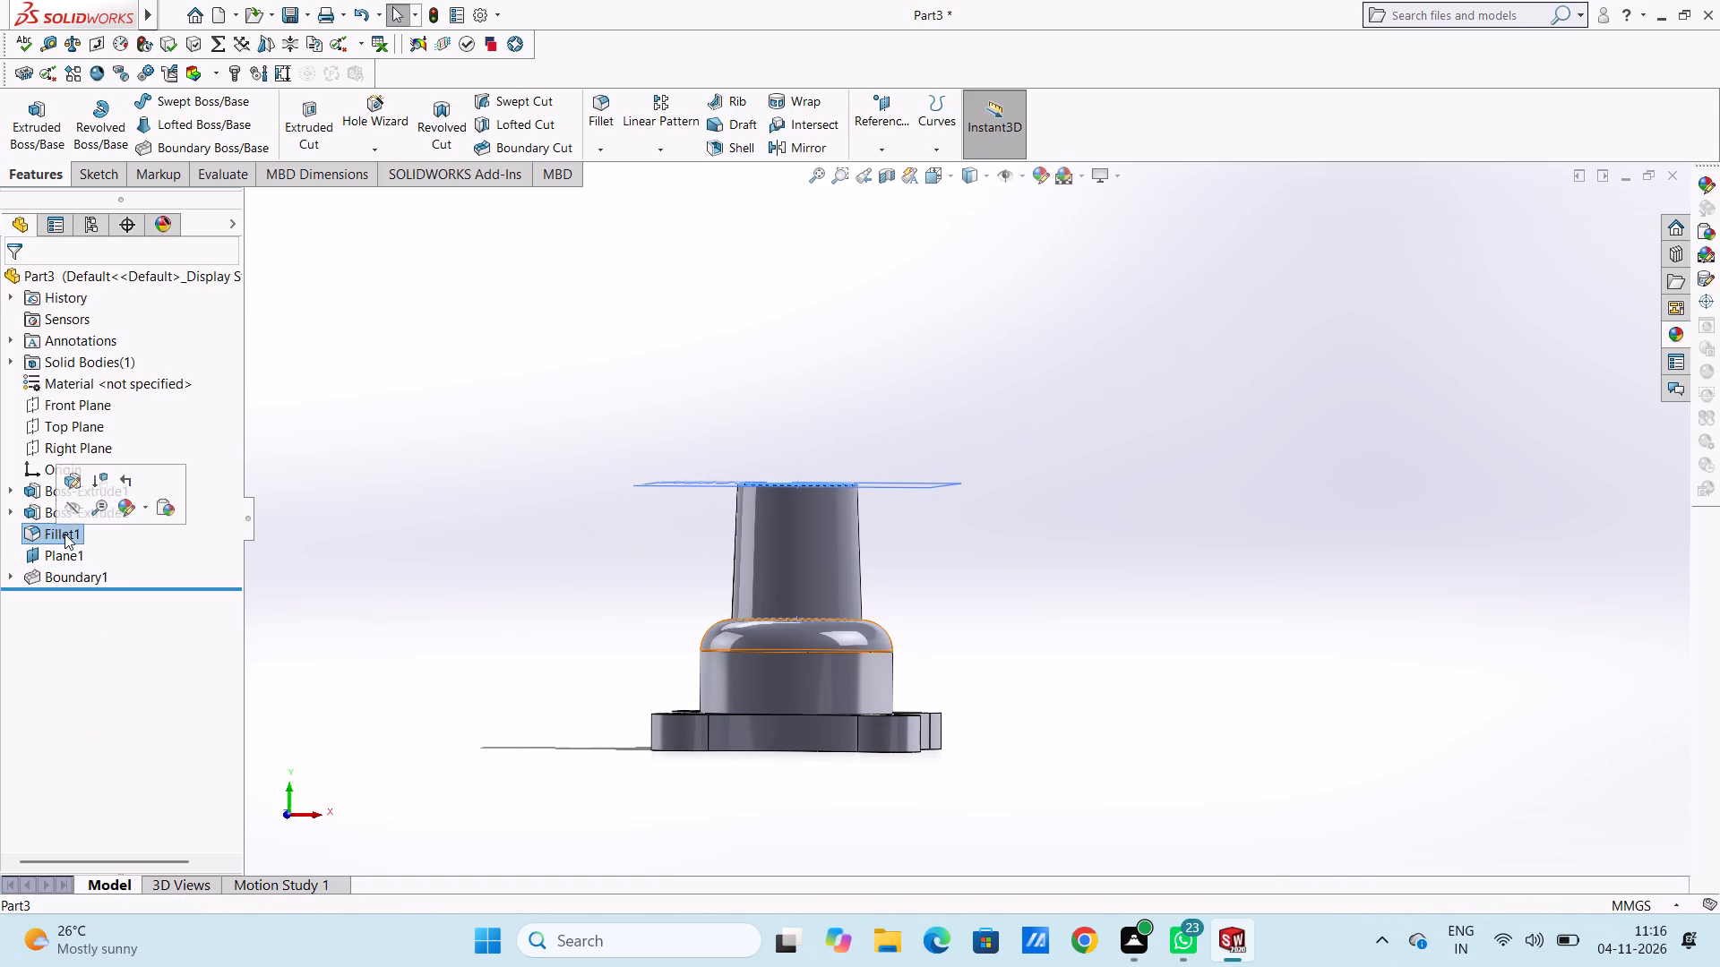
click(378, 506)
click(75, 555)
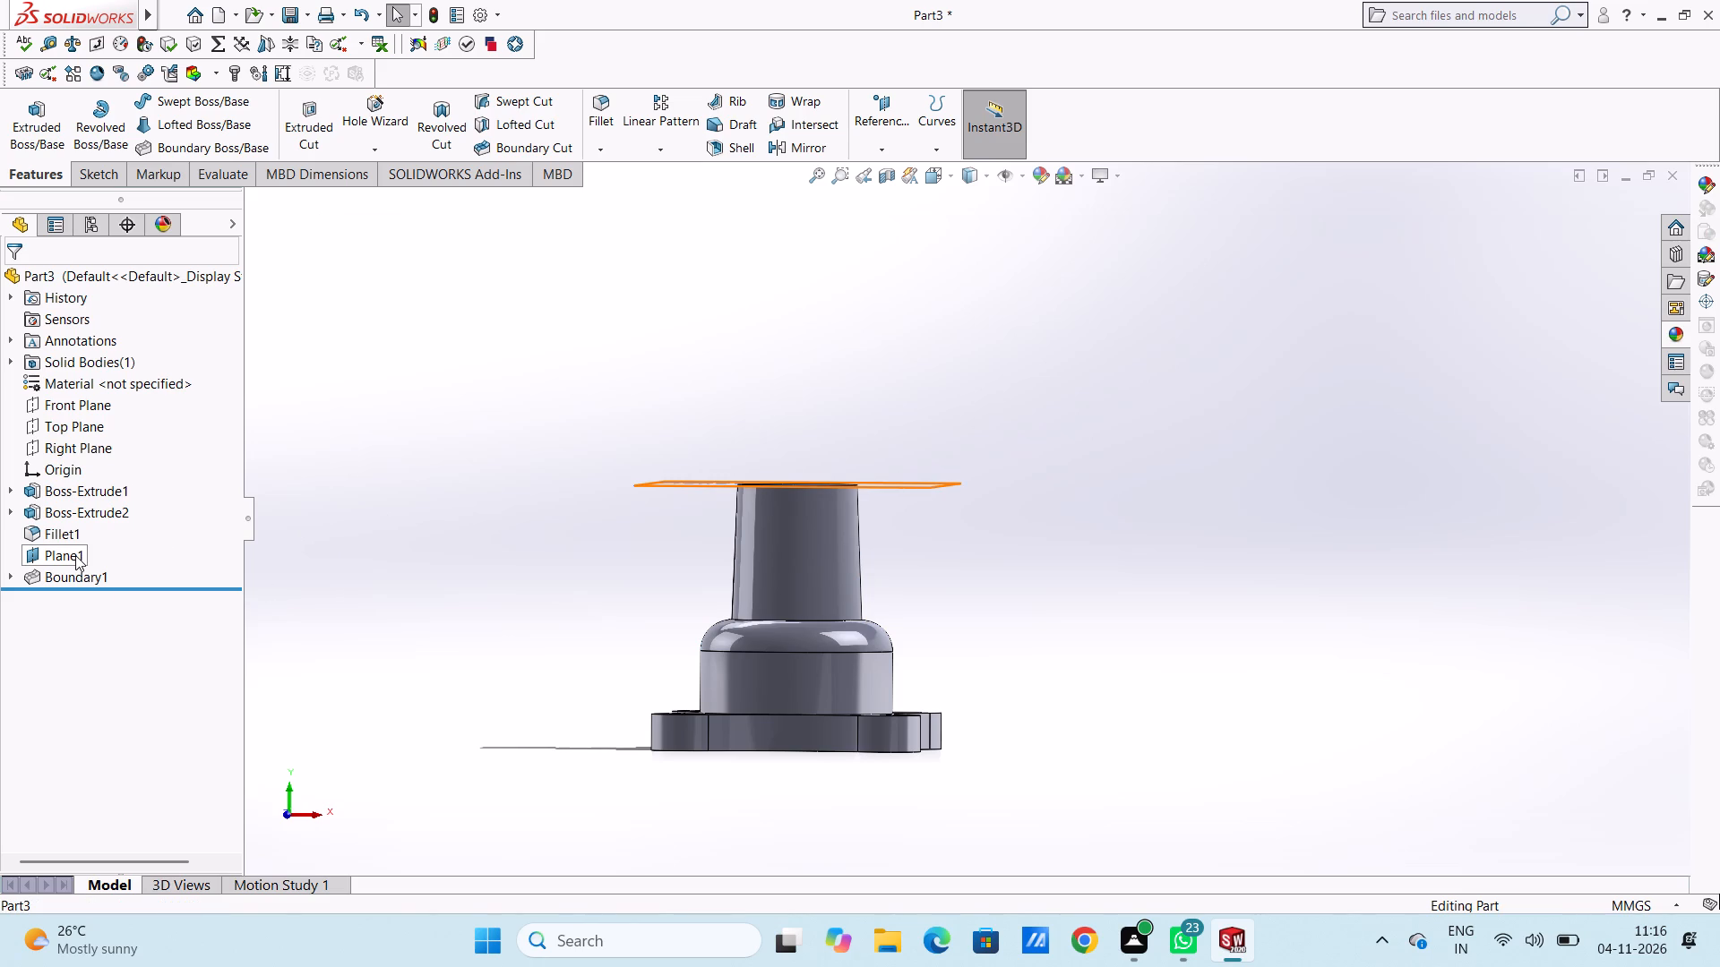
click(119, 532)
click(344, 552)
Examine the tapered neck, filleted boss and four-lobed base from above, below and the sides.
middle_drag(563, 436, 555, 457)
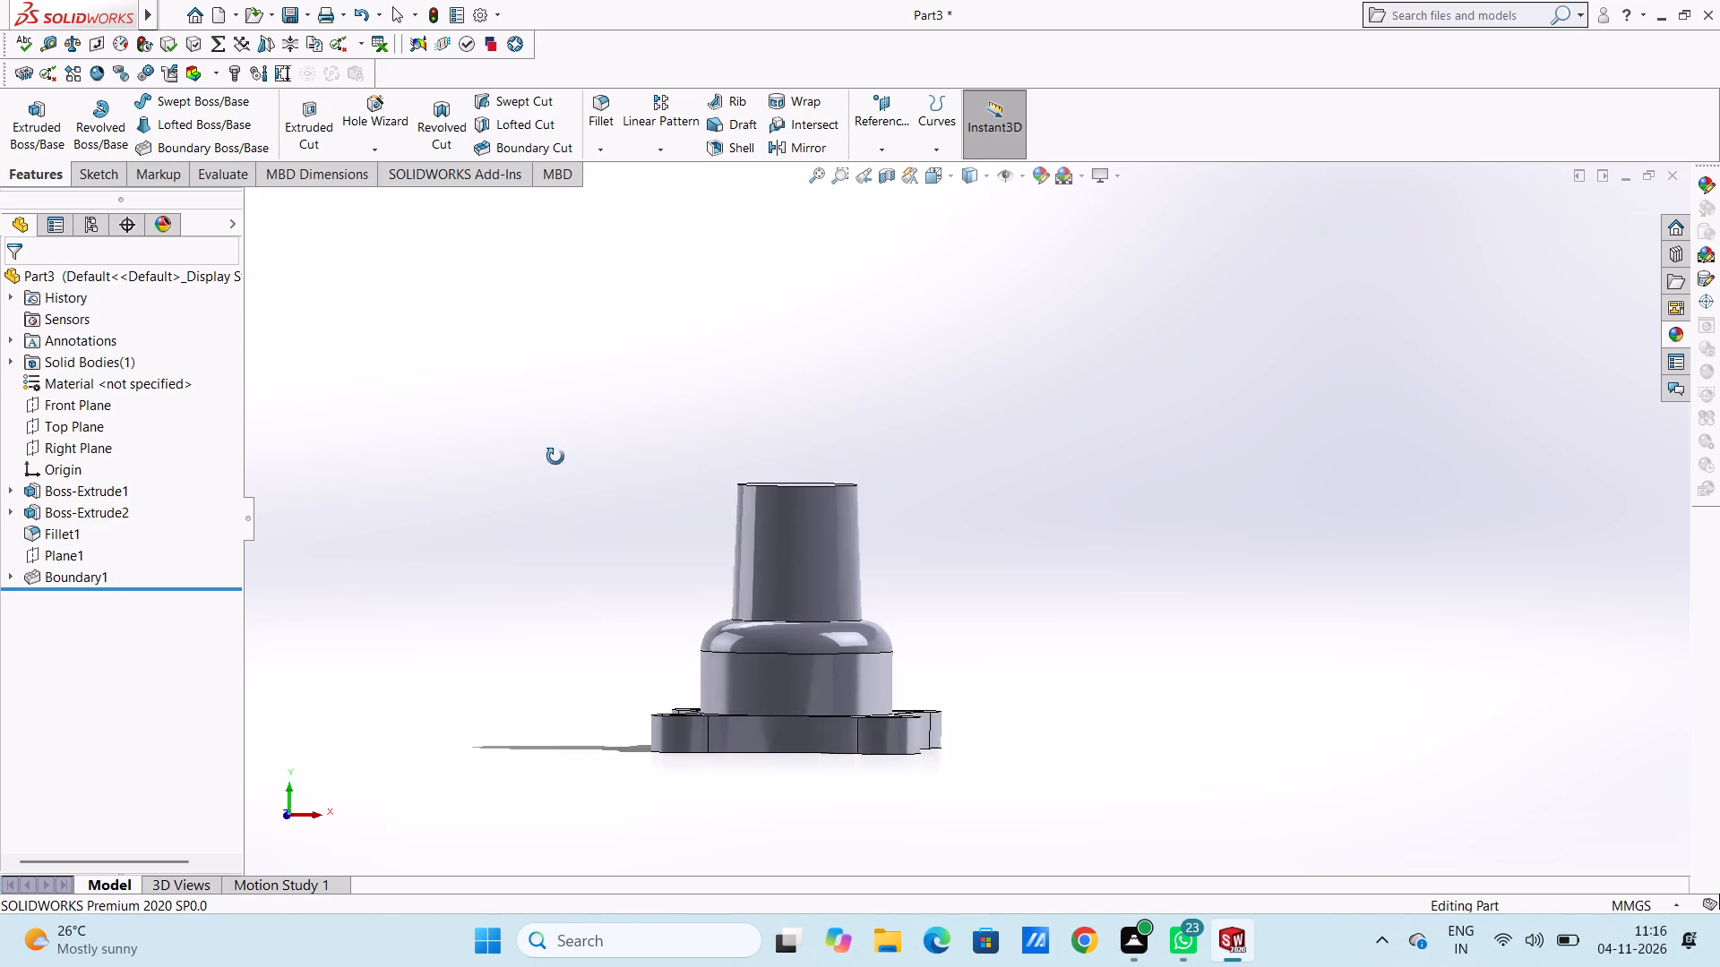
middle_drag(555, 457, 582, 548)
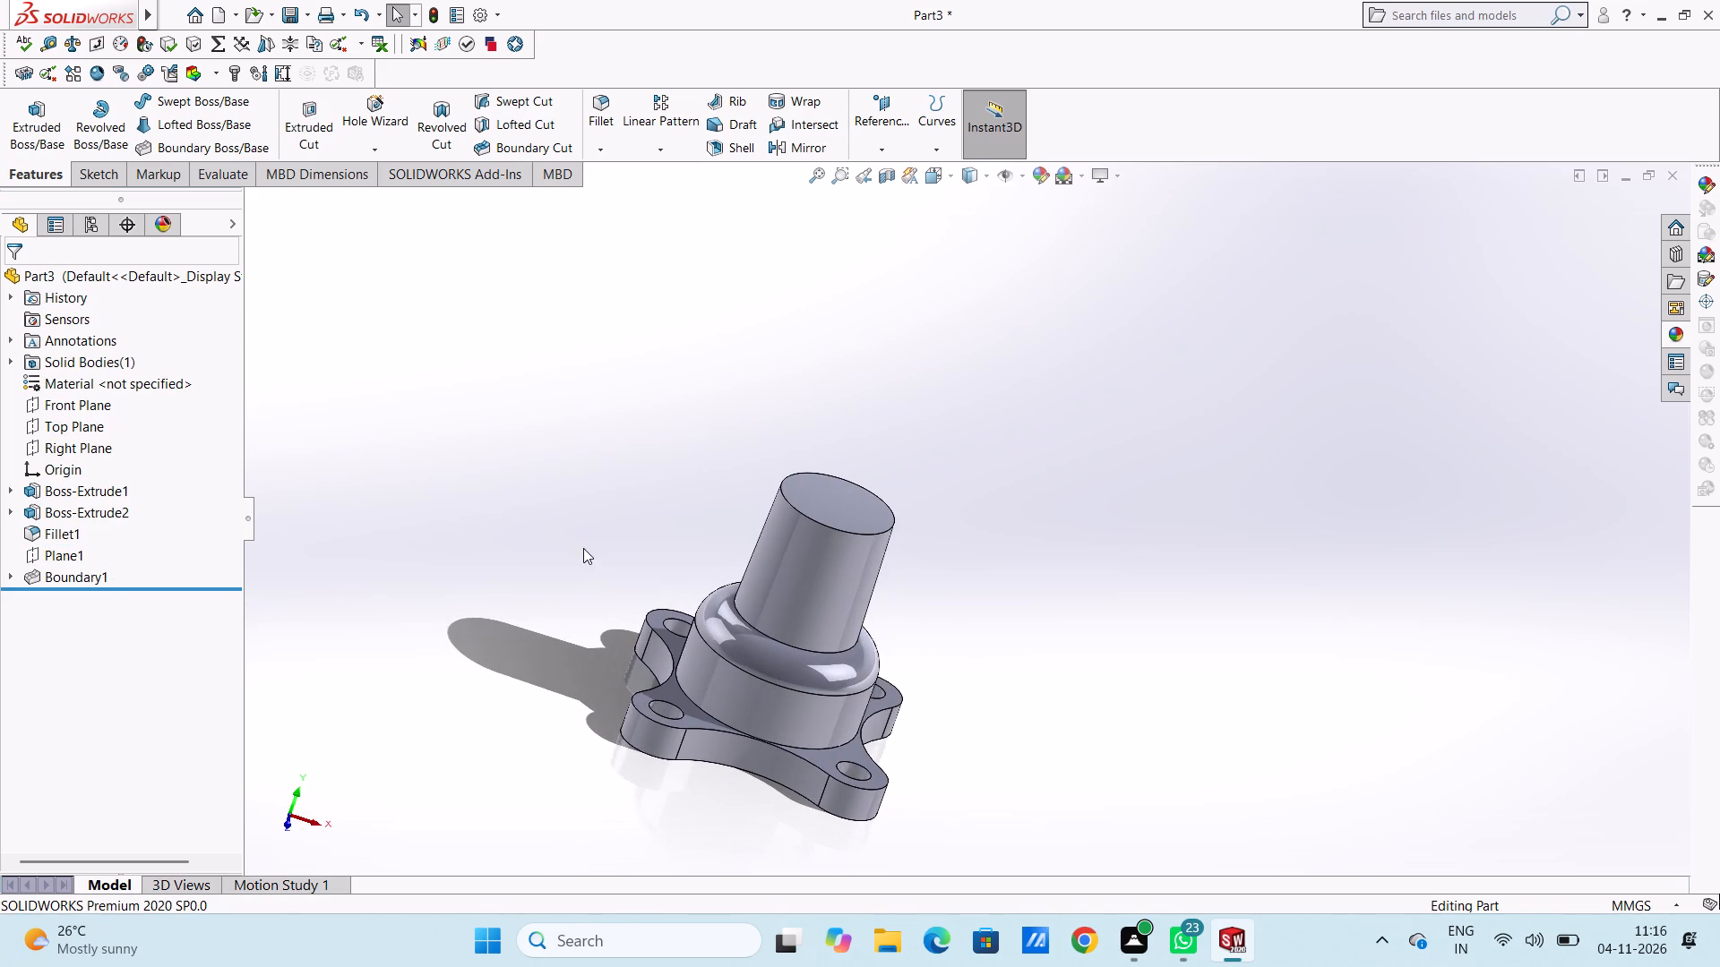
middle_drag(625, 549, 523, 546)
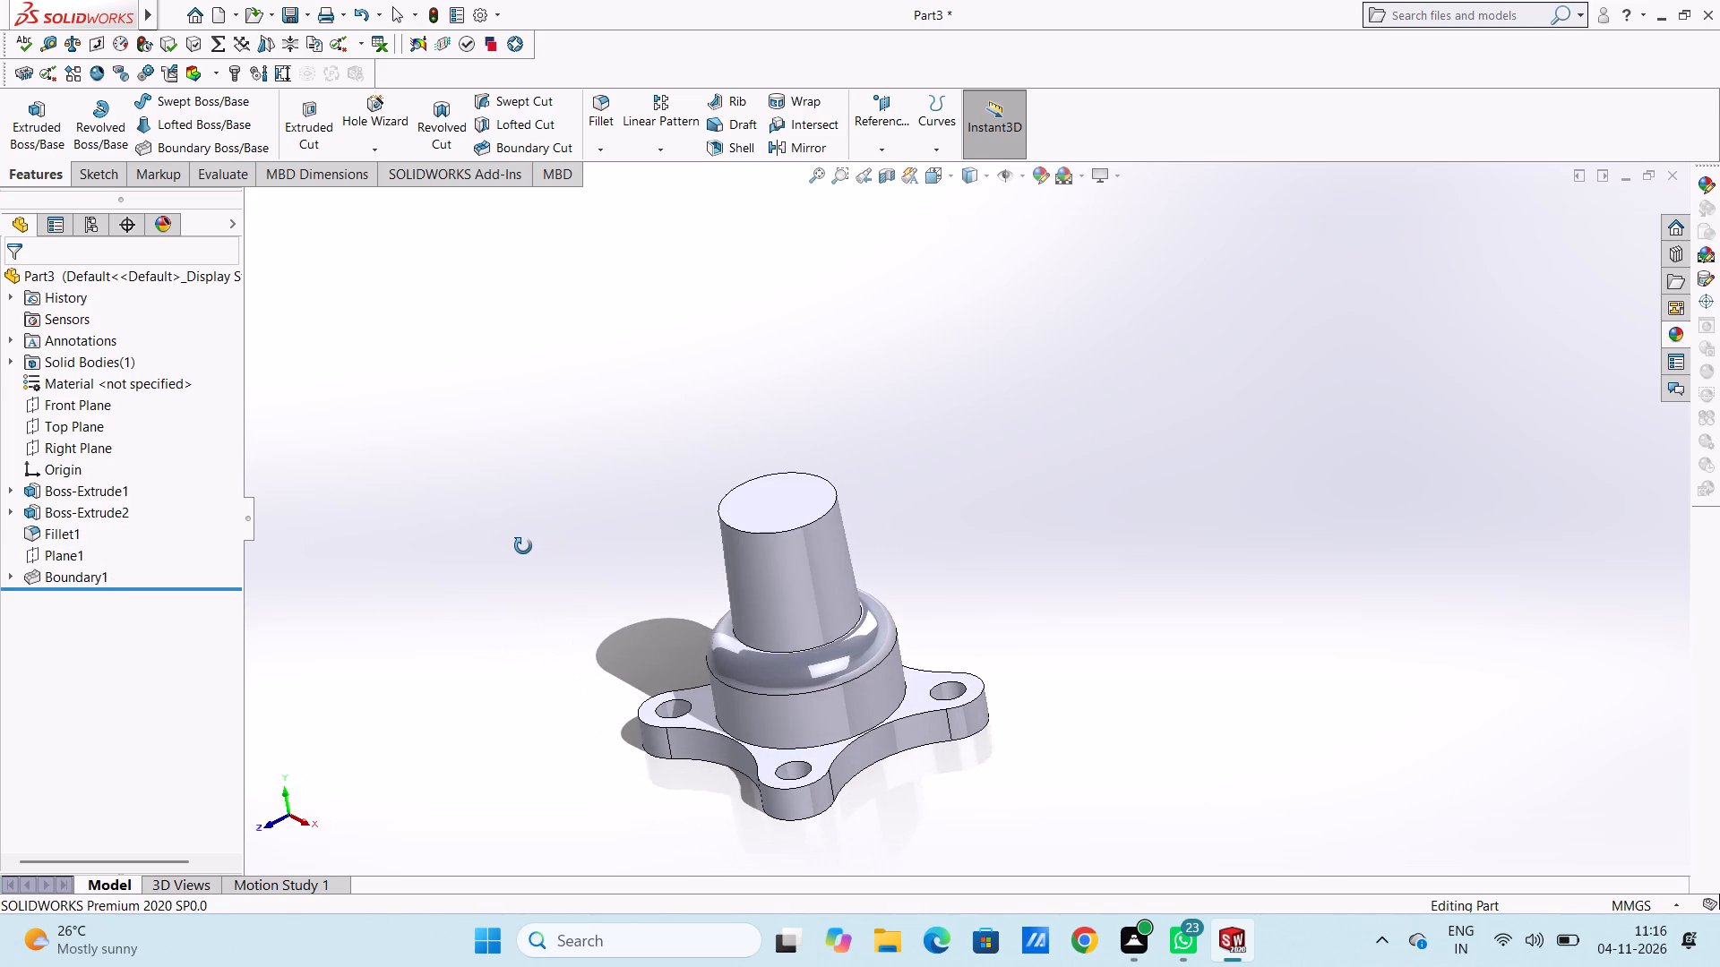
middle_drag(523, 546, 598, 537)
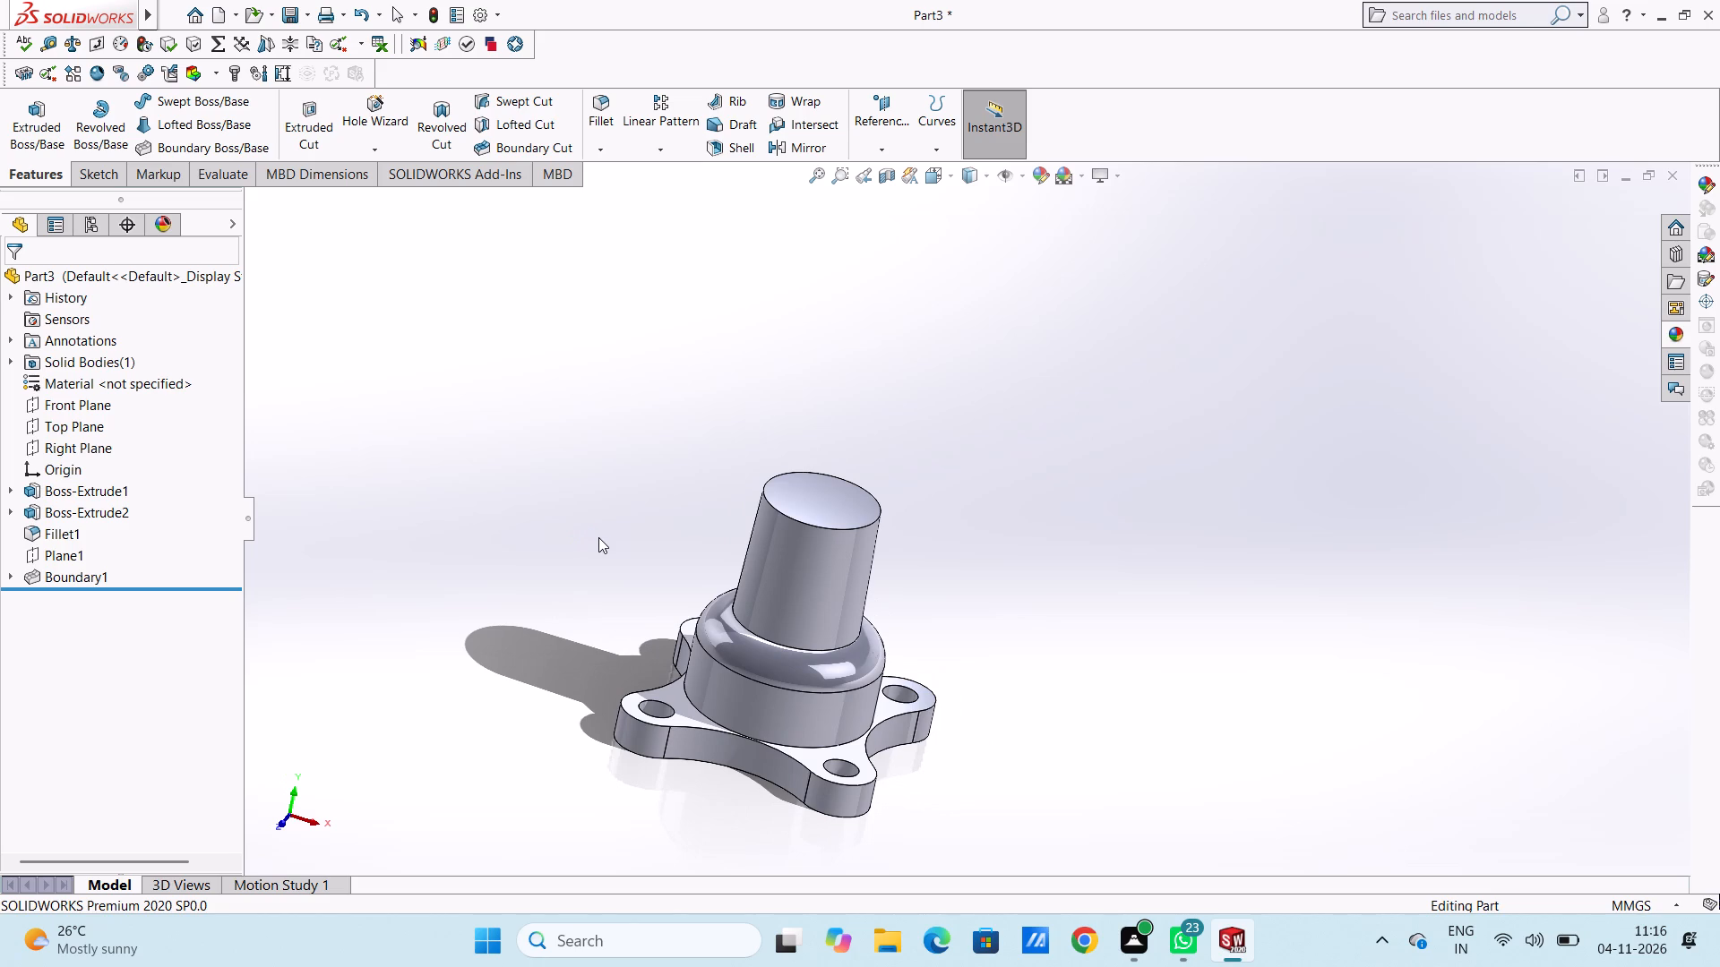
middle_drag(686, 536, 648, 526)
middle_drag(599, 638, 661, 626)
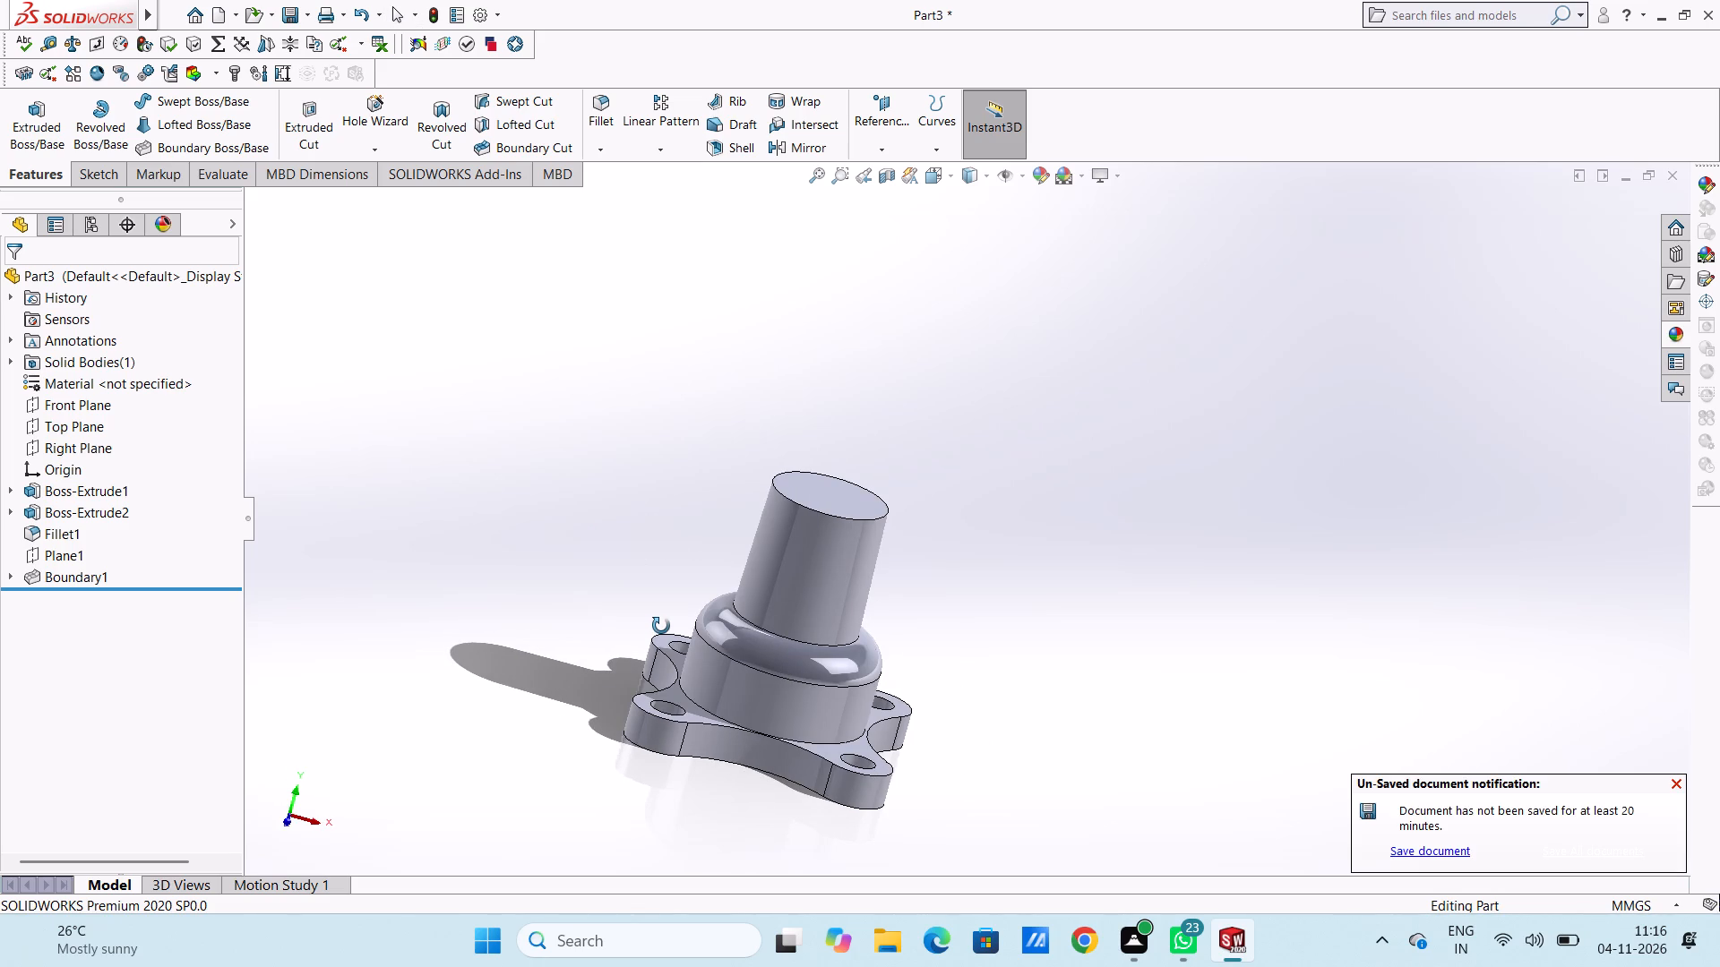
middle_drag(661, 626, 638, 540)
scroll(661, 626, down, 1)
middle_drag(640, 587, 572, 575)
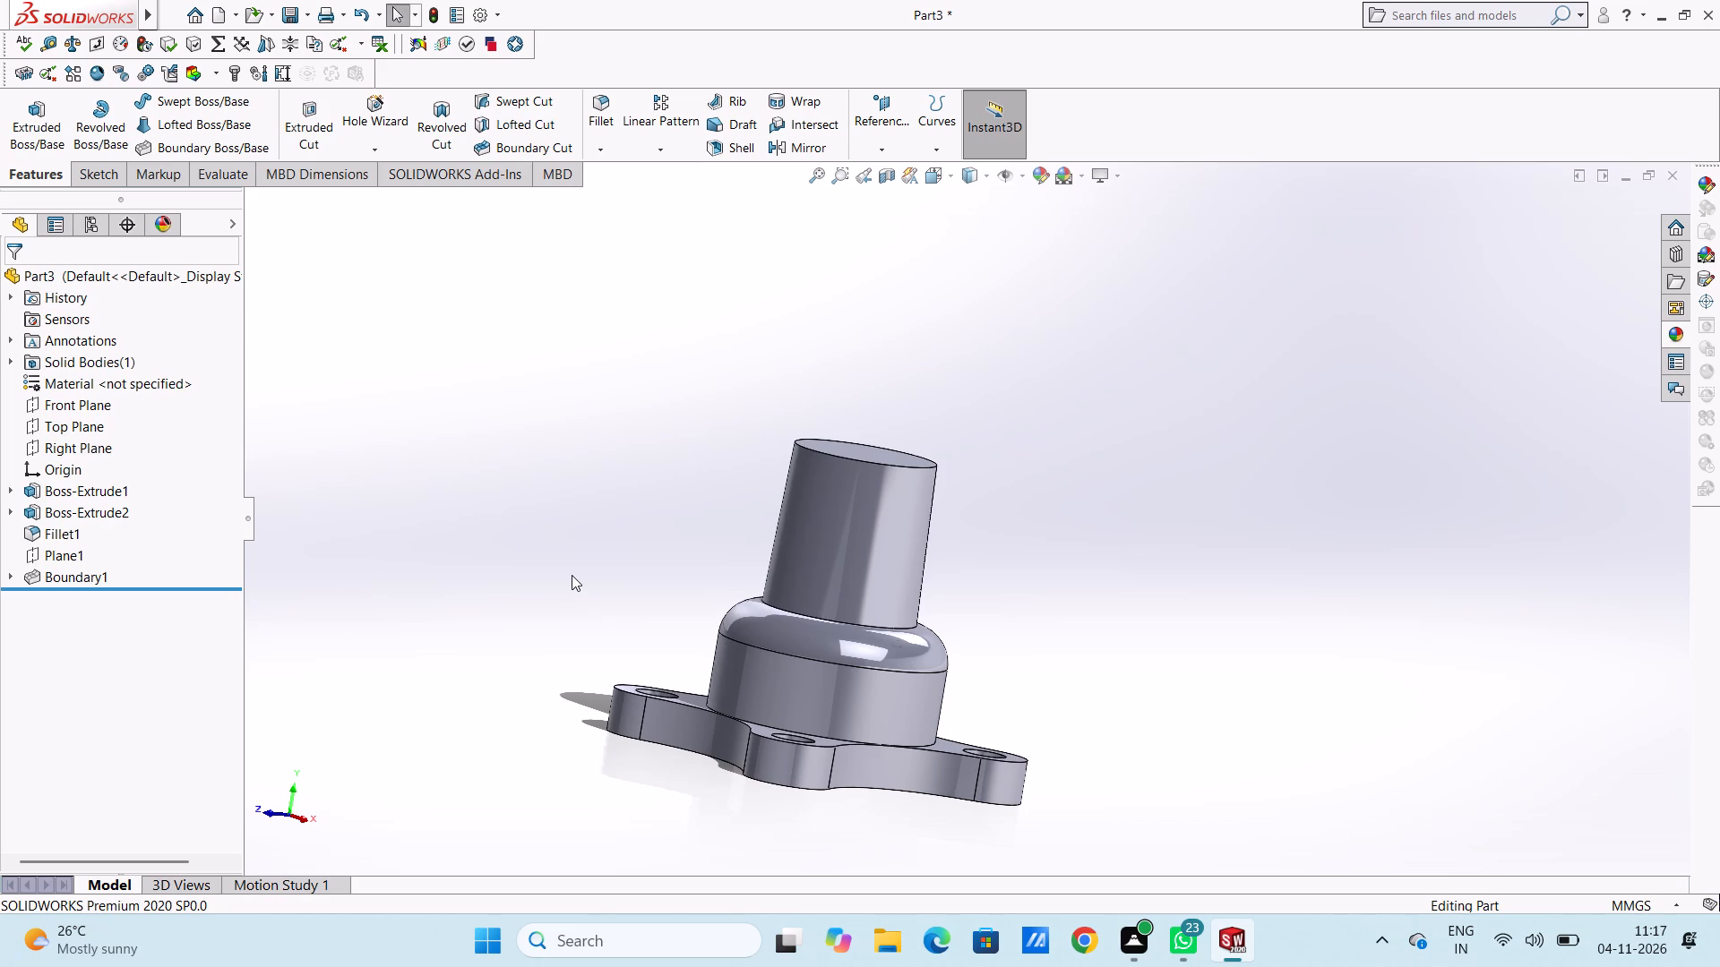
middle_drag(575, 668, 731, 584)
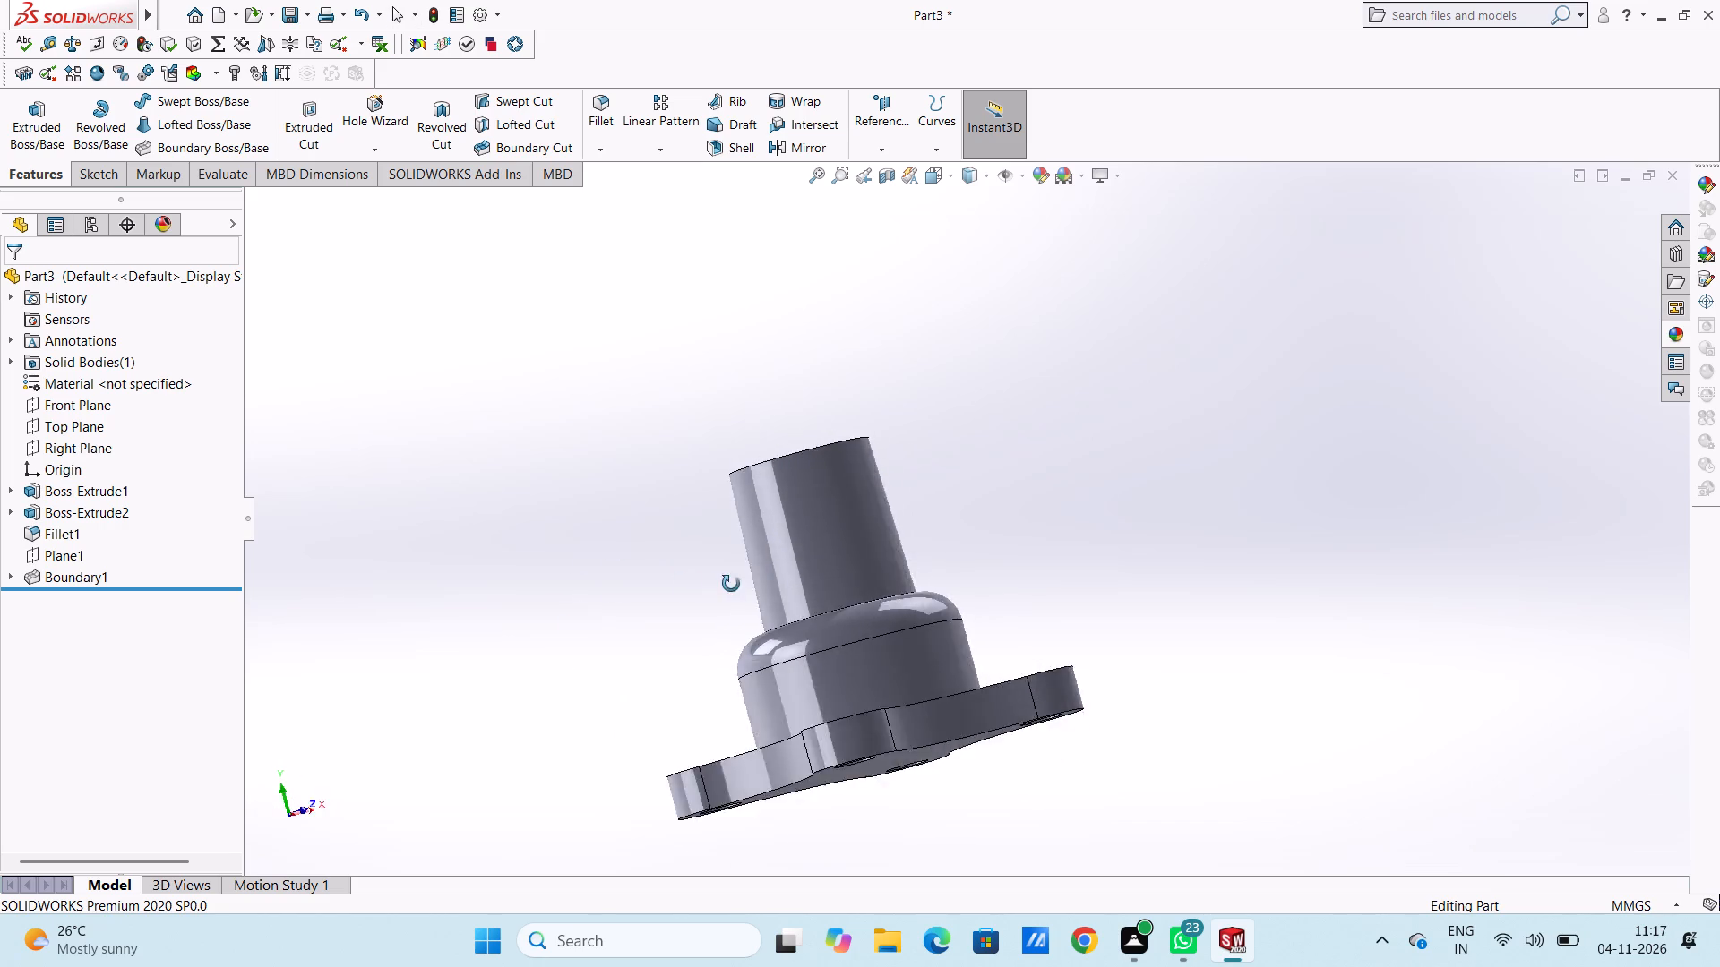
middle_drag(731, 584, 592, 623)
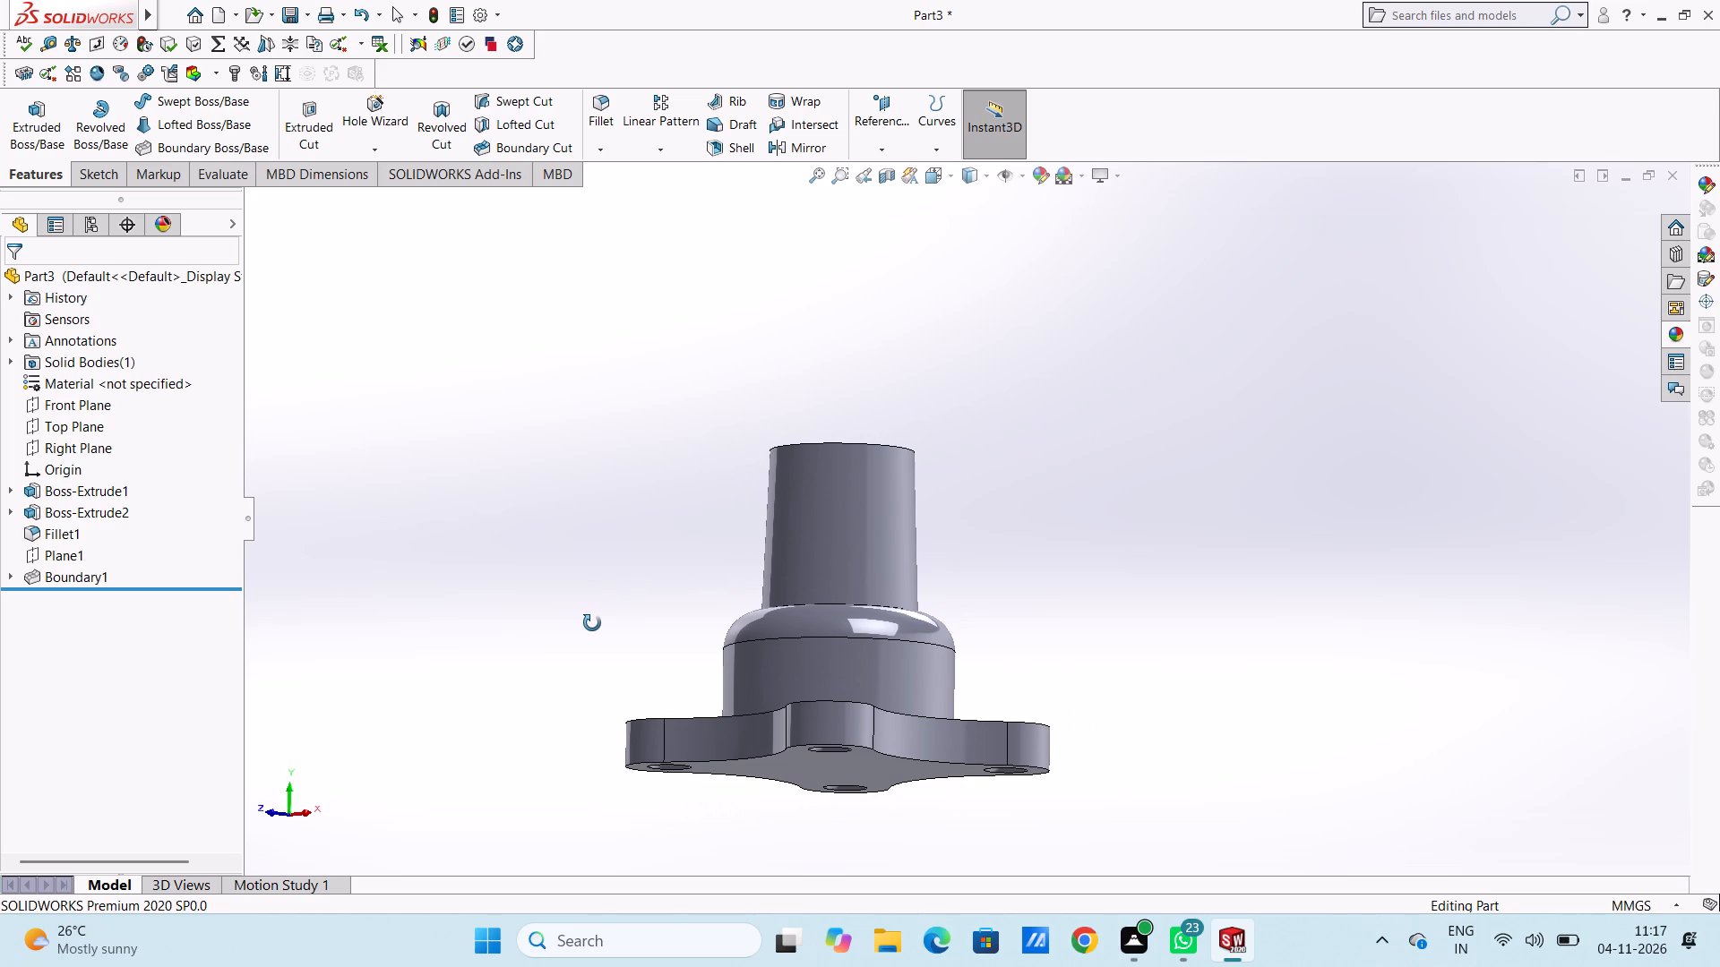
middle_drag(592, 623, 638, 640)
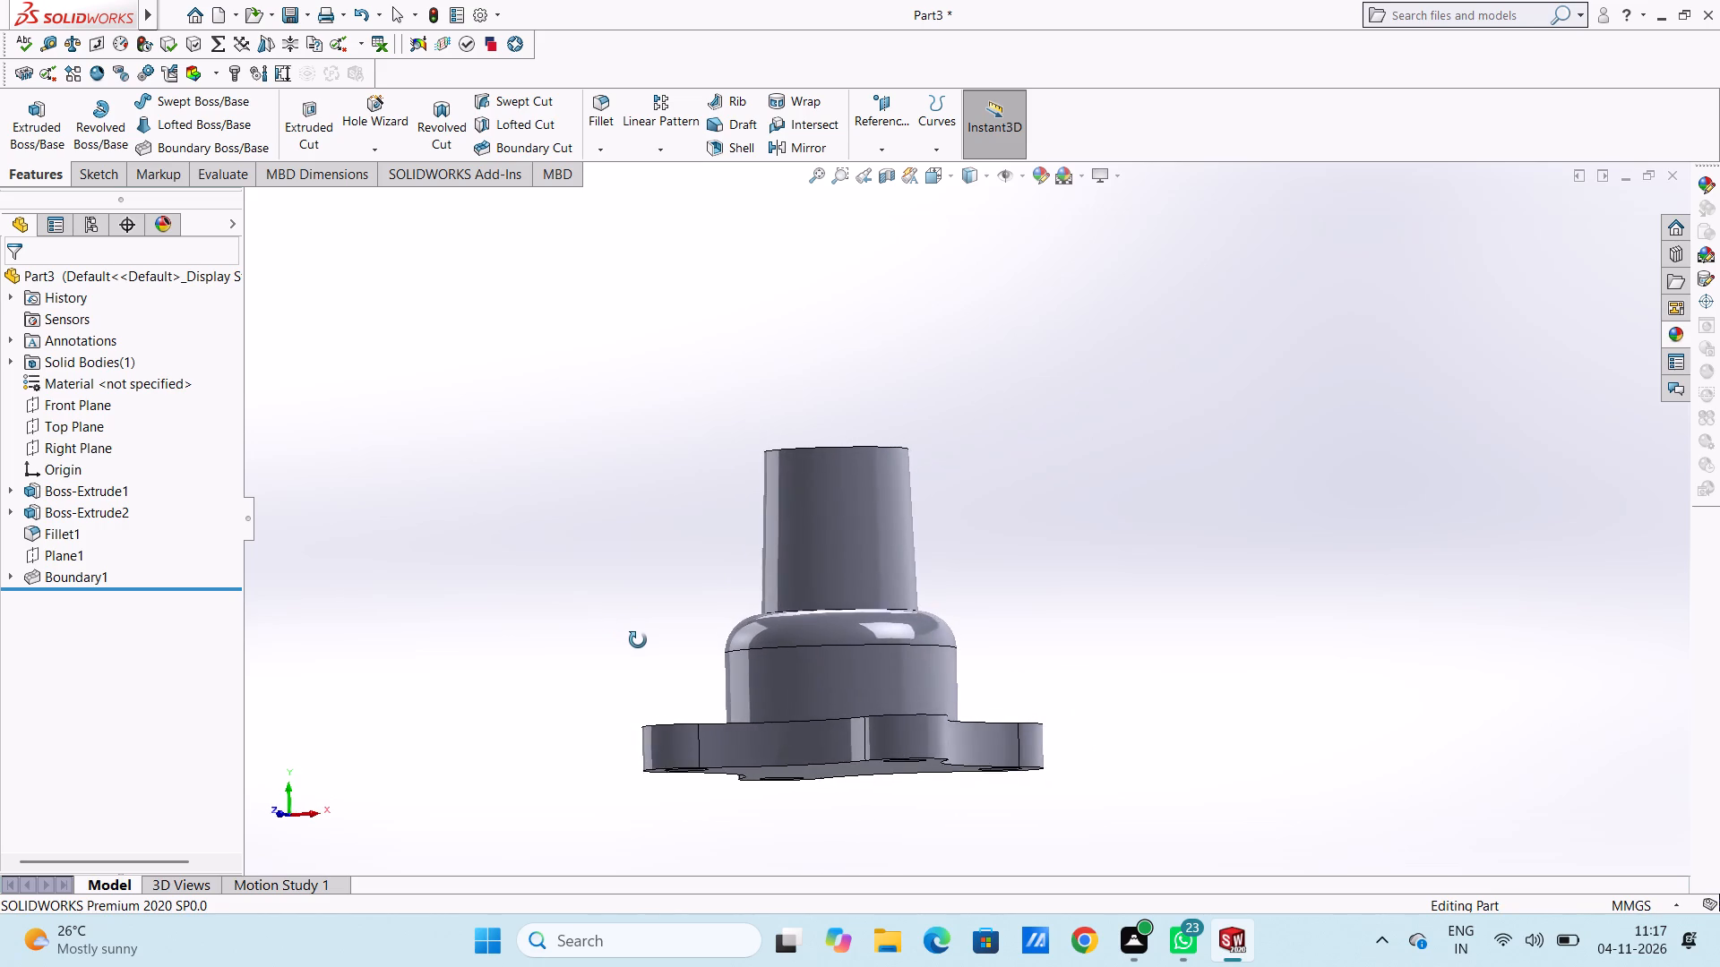
middle_drag(638, 640, 606, 655)
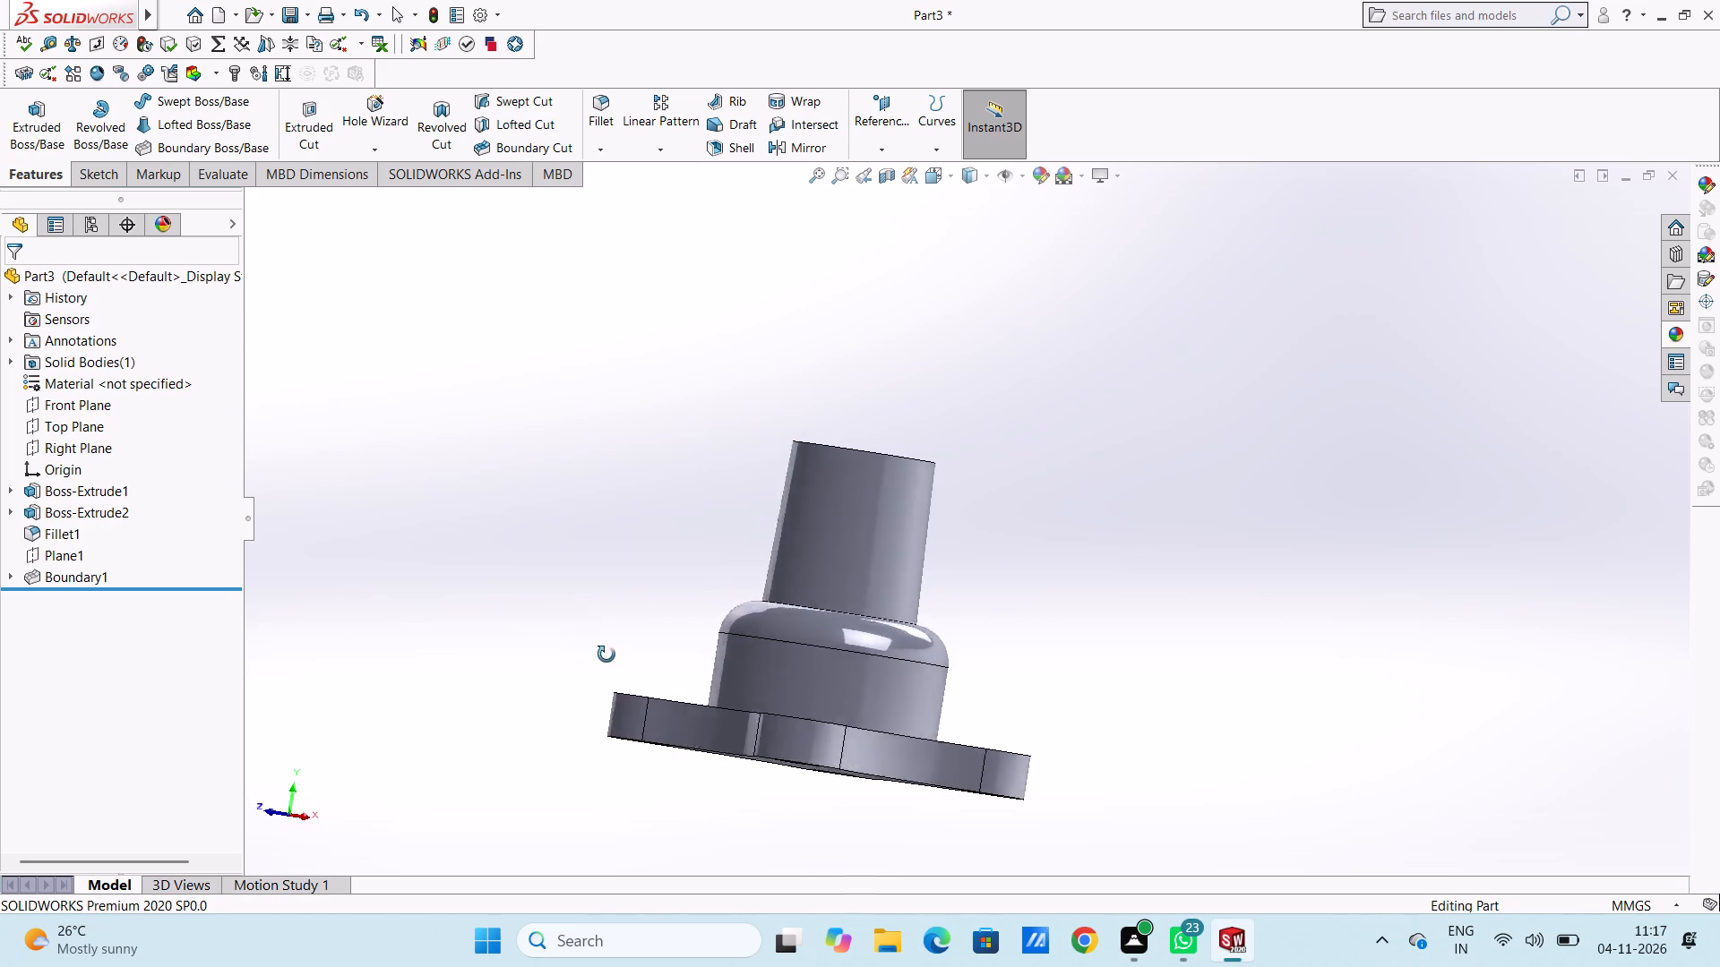
Create a reference plane offset 98 mm above the Top Plane.
middle_drag(606, 655, 644, 538)
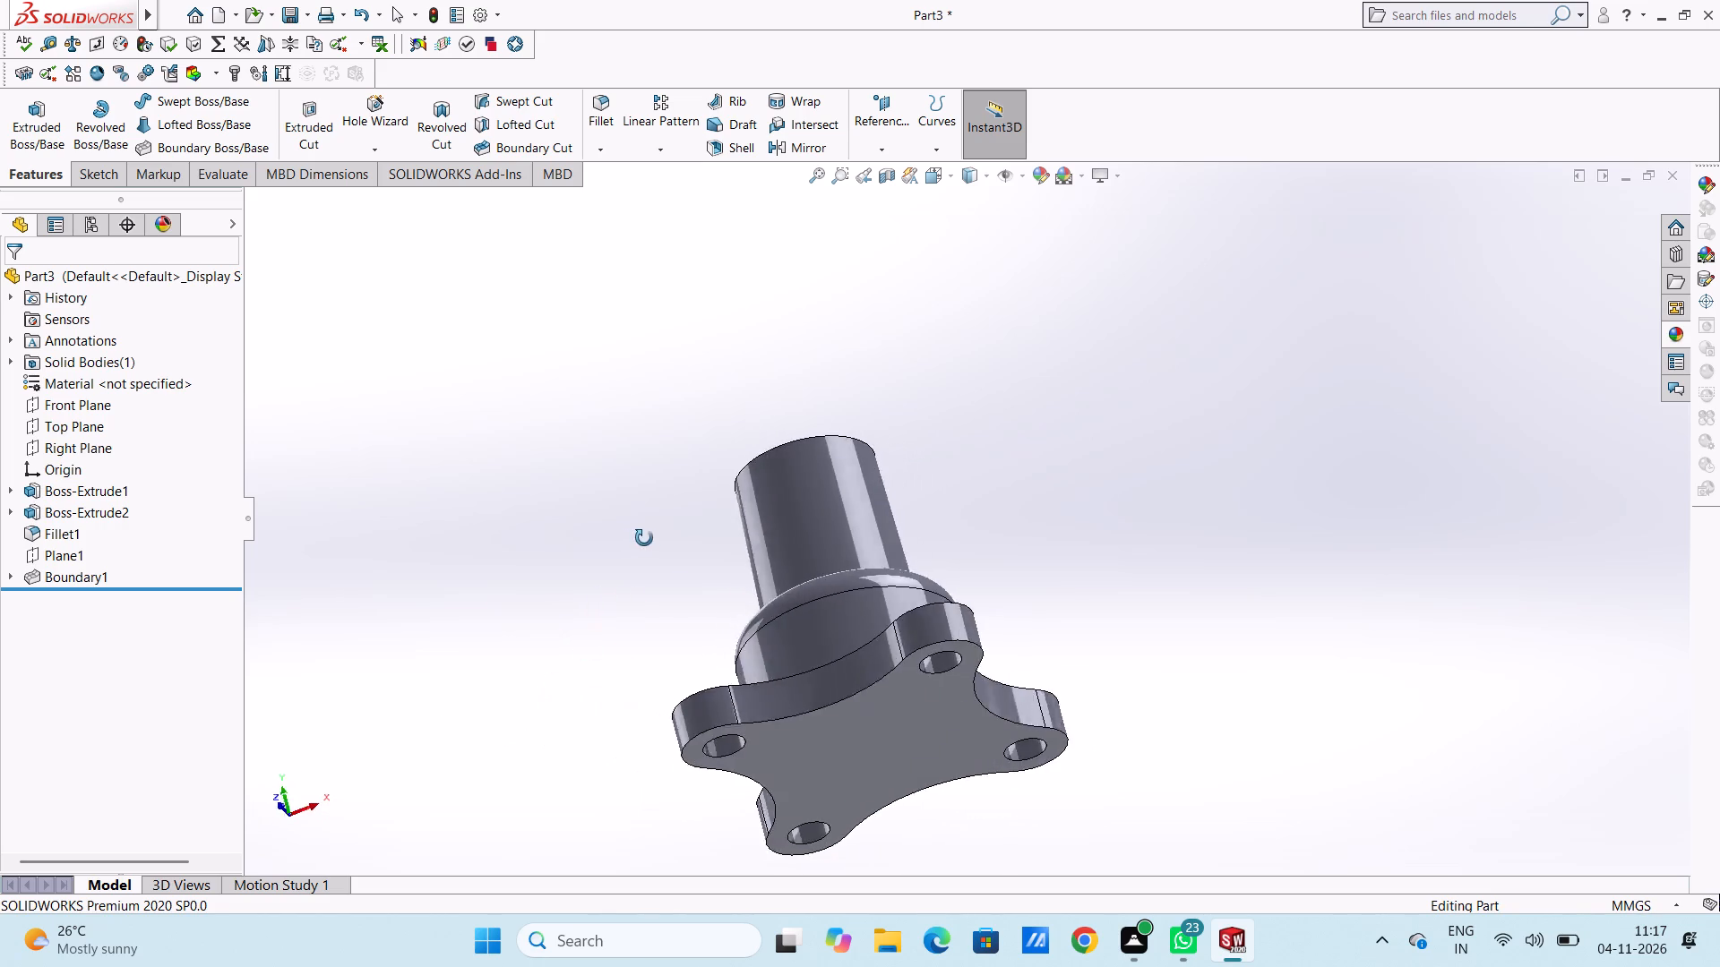
middle_drag(644, 538, 652, 606)
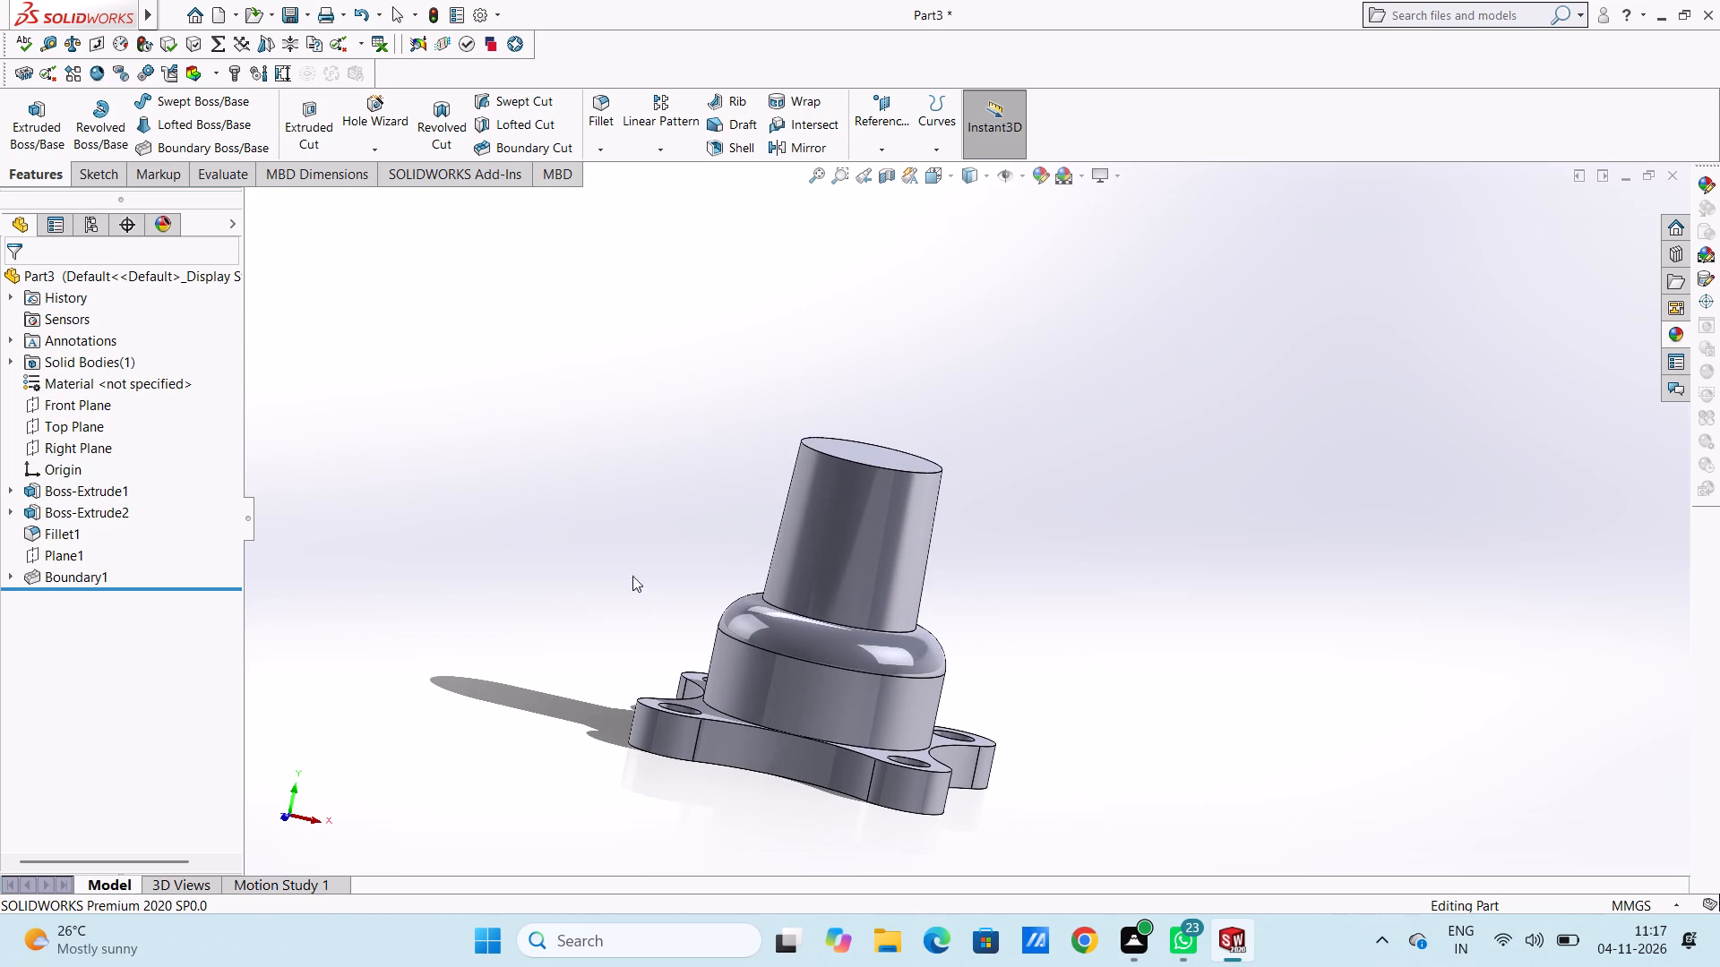
middle_drag(764, 554, 804, 590)
click(882, 104)
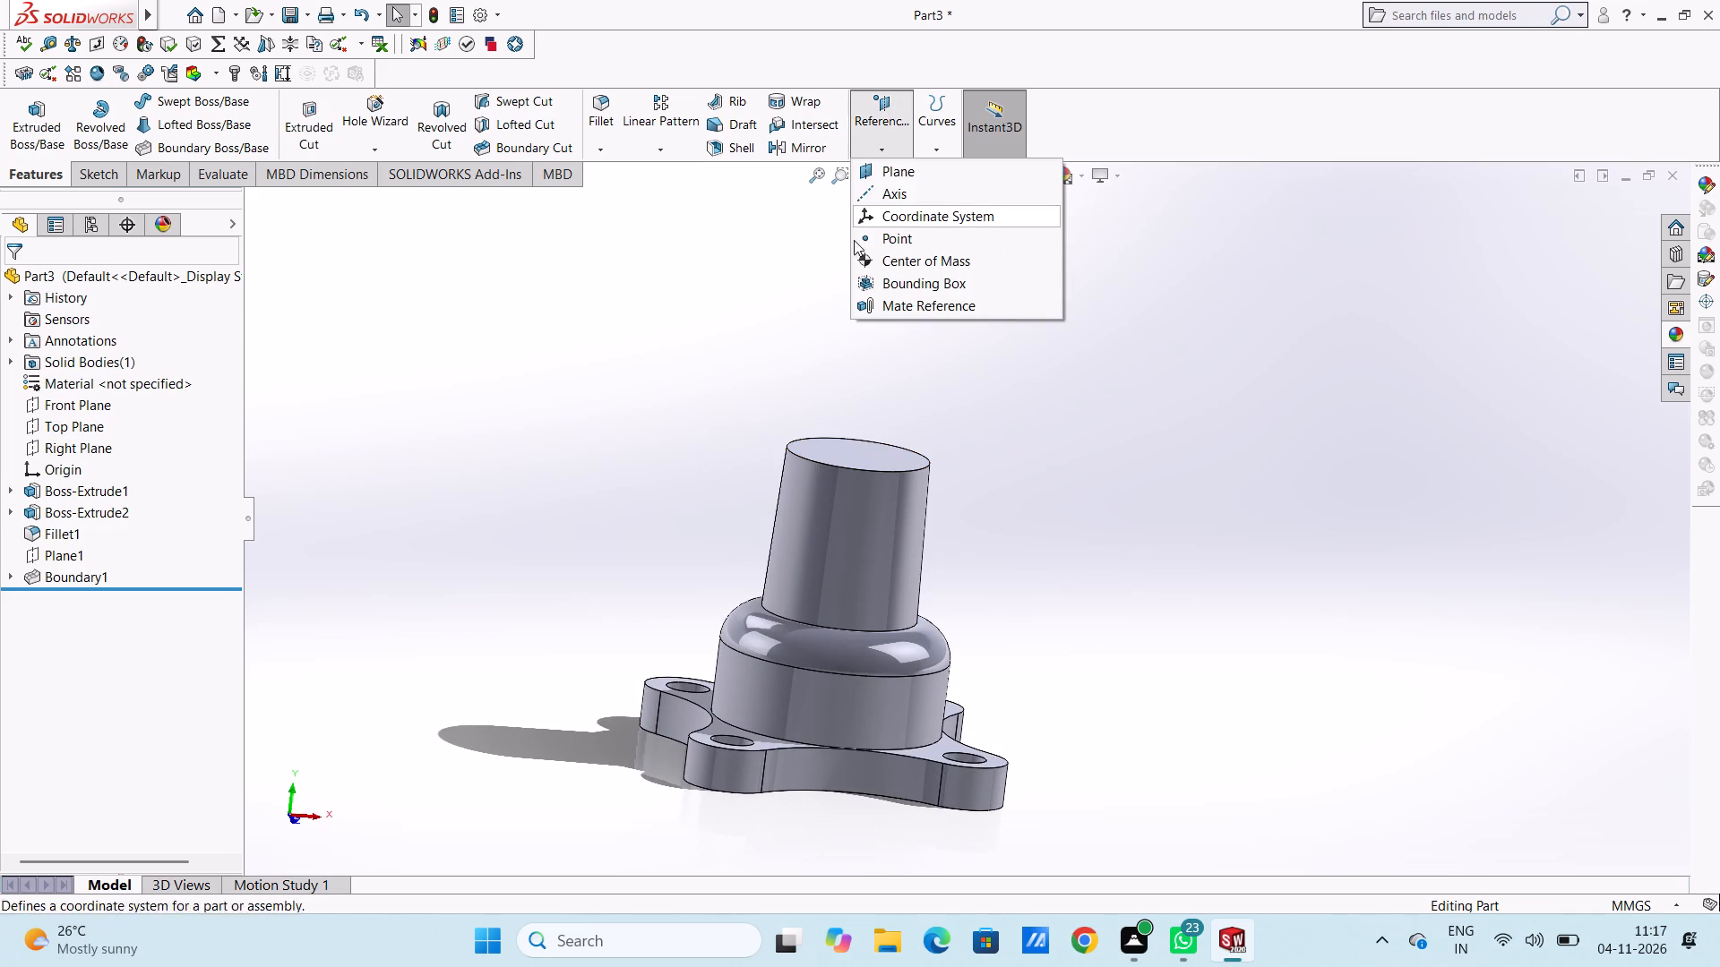
click(910, 169)
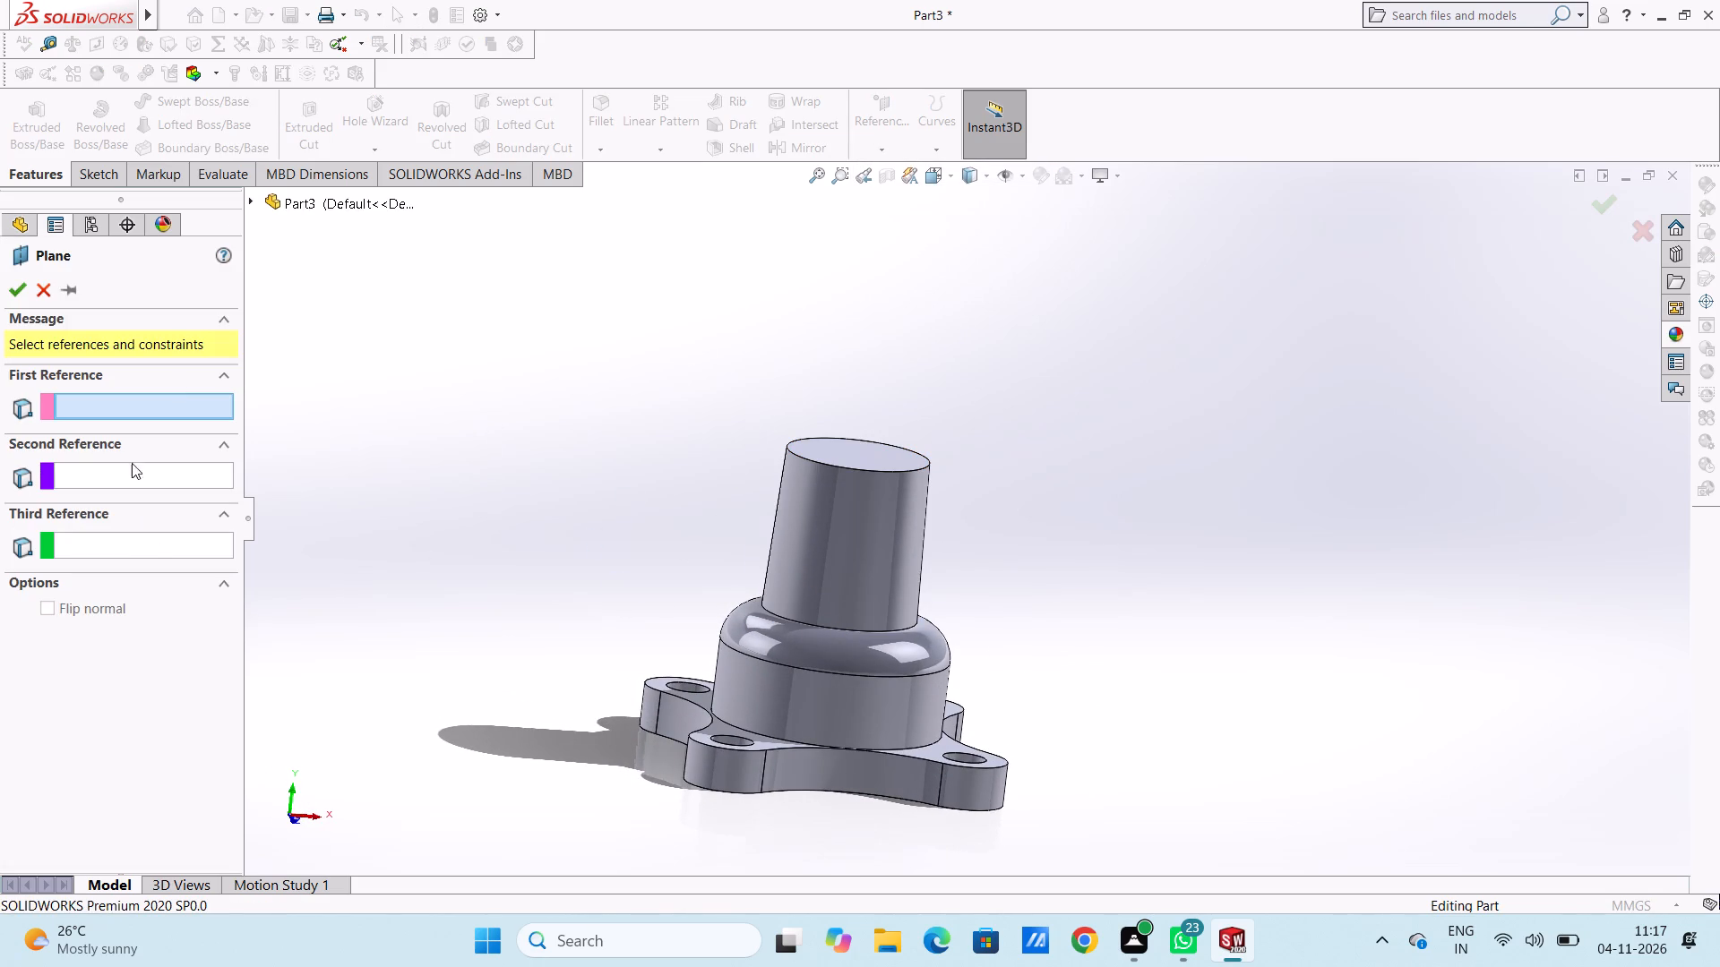
click(319, 207)
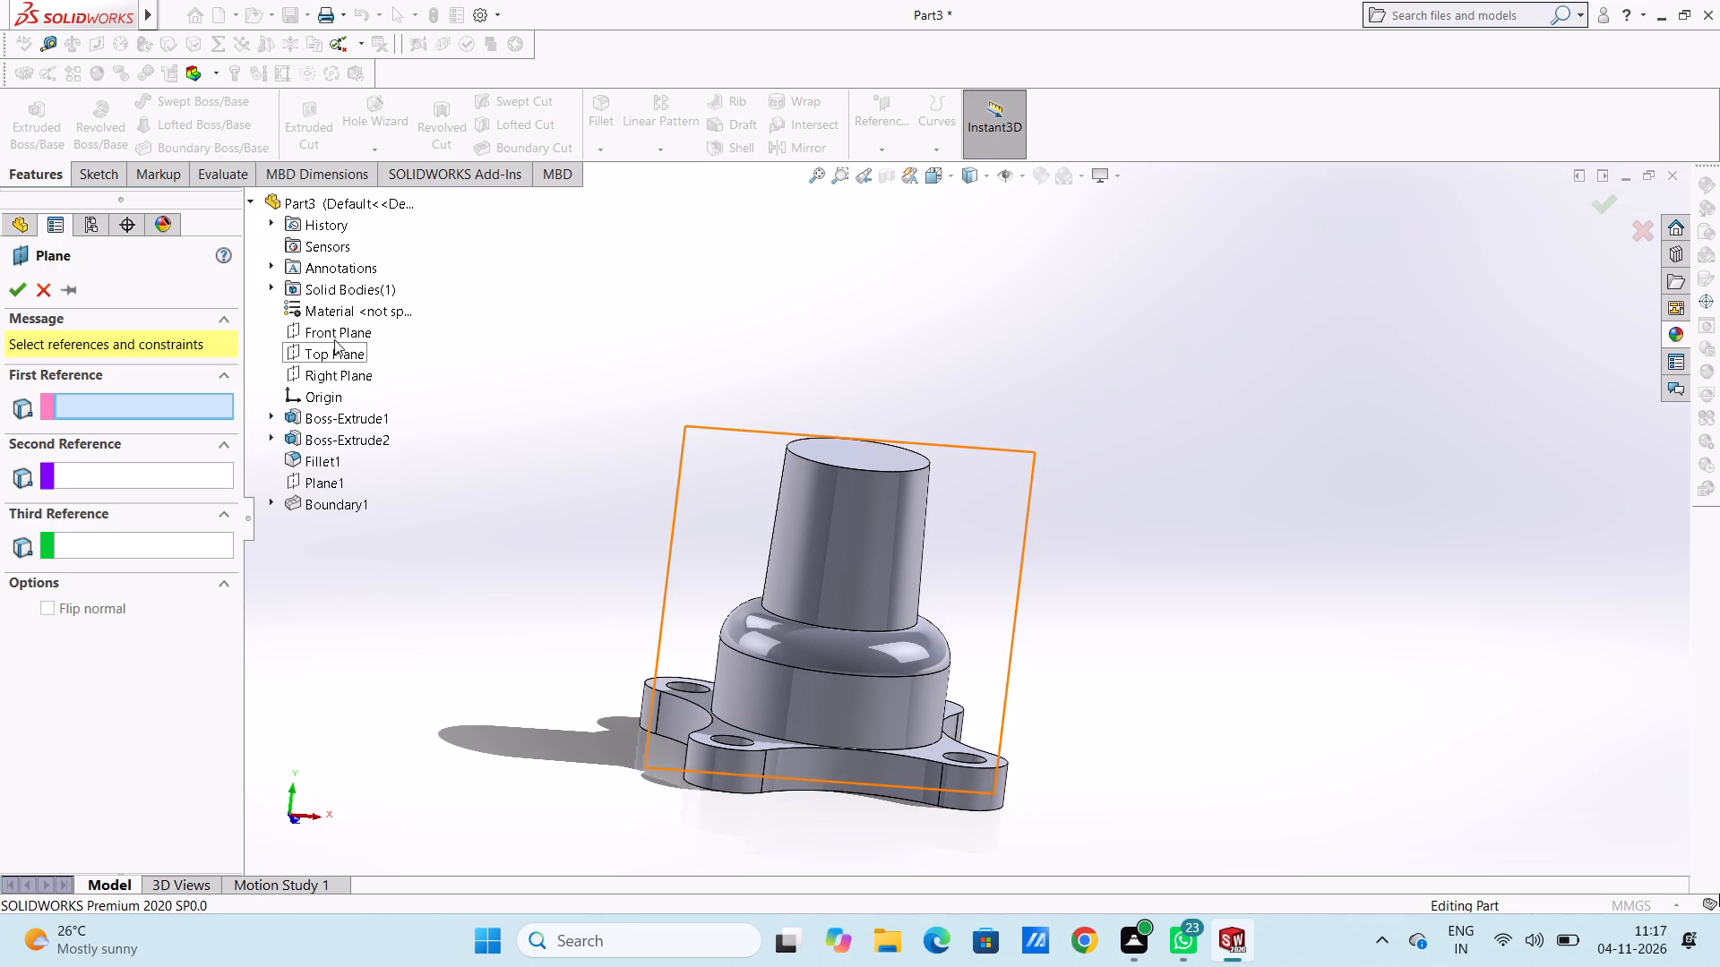
click(340, 358)
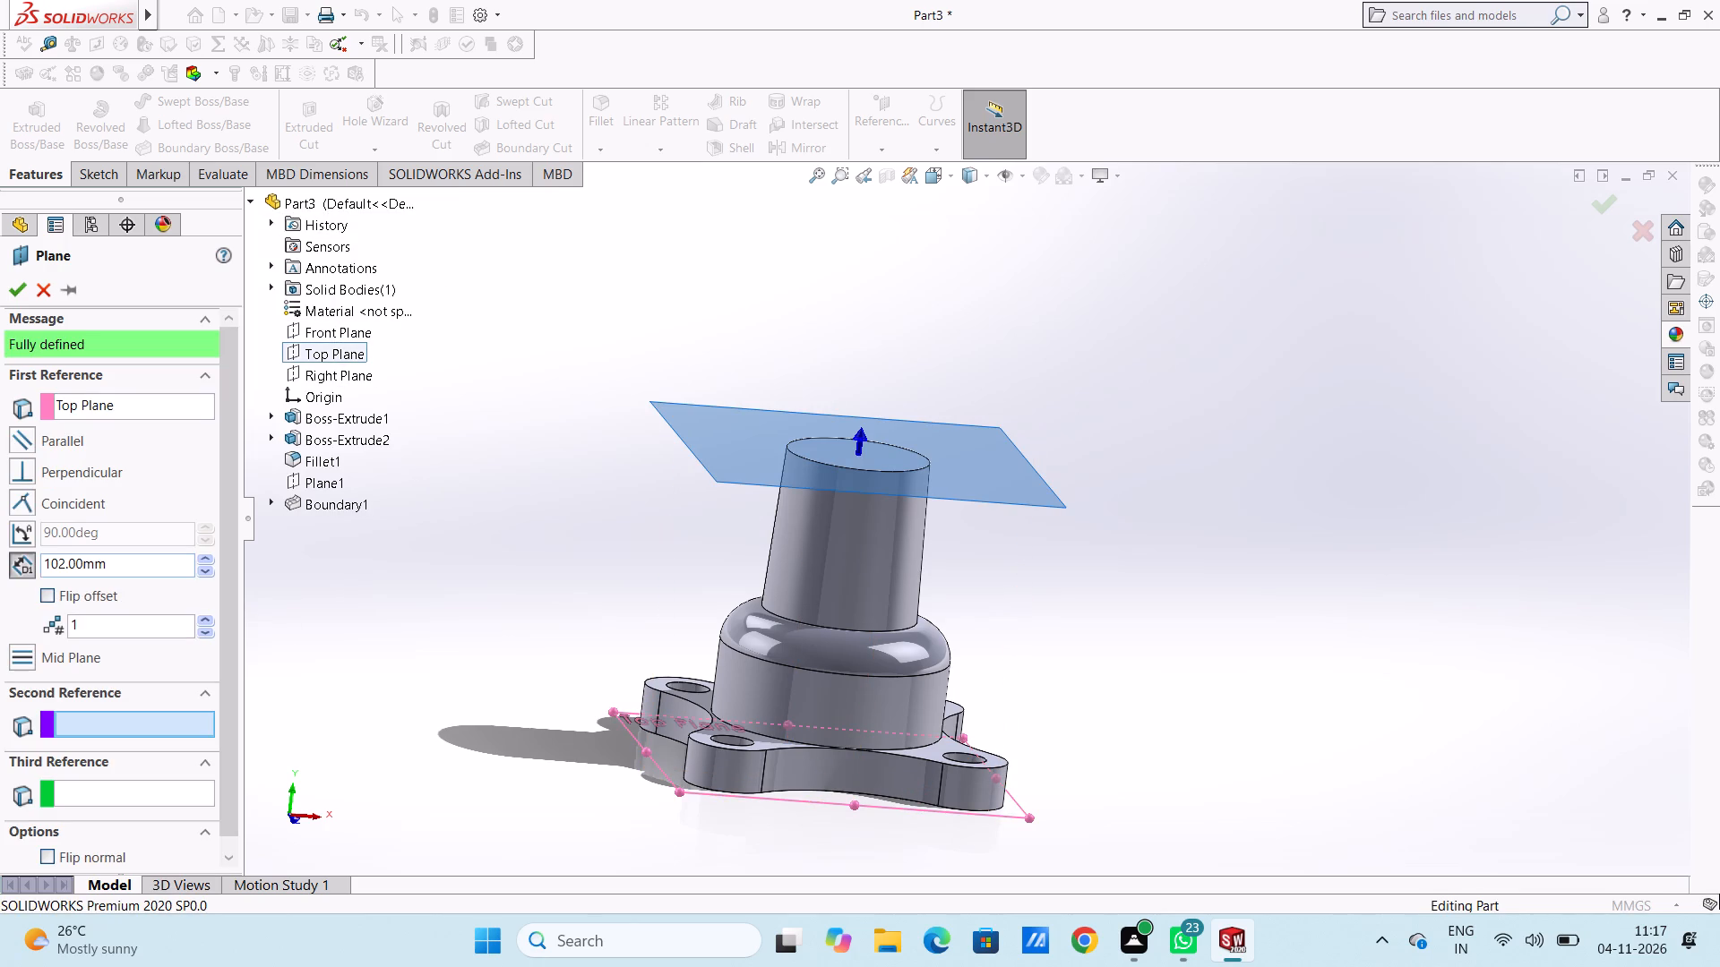
double_click(133, 566)
text(98)
key(Return)
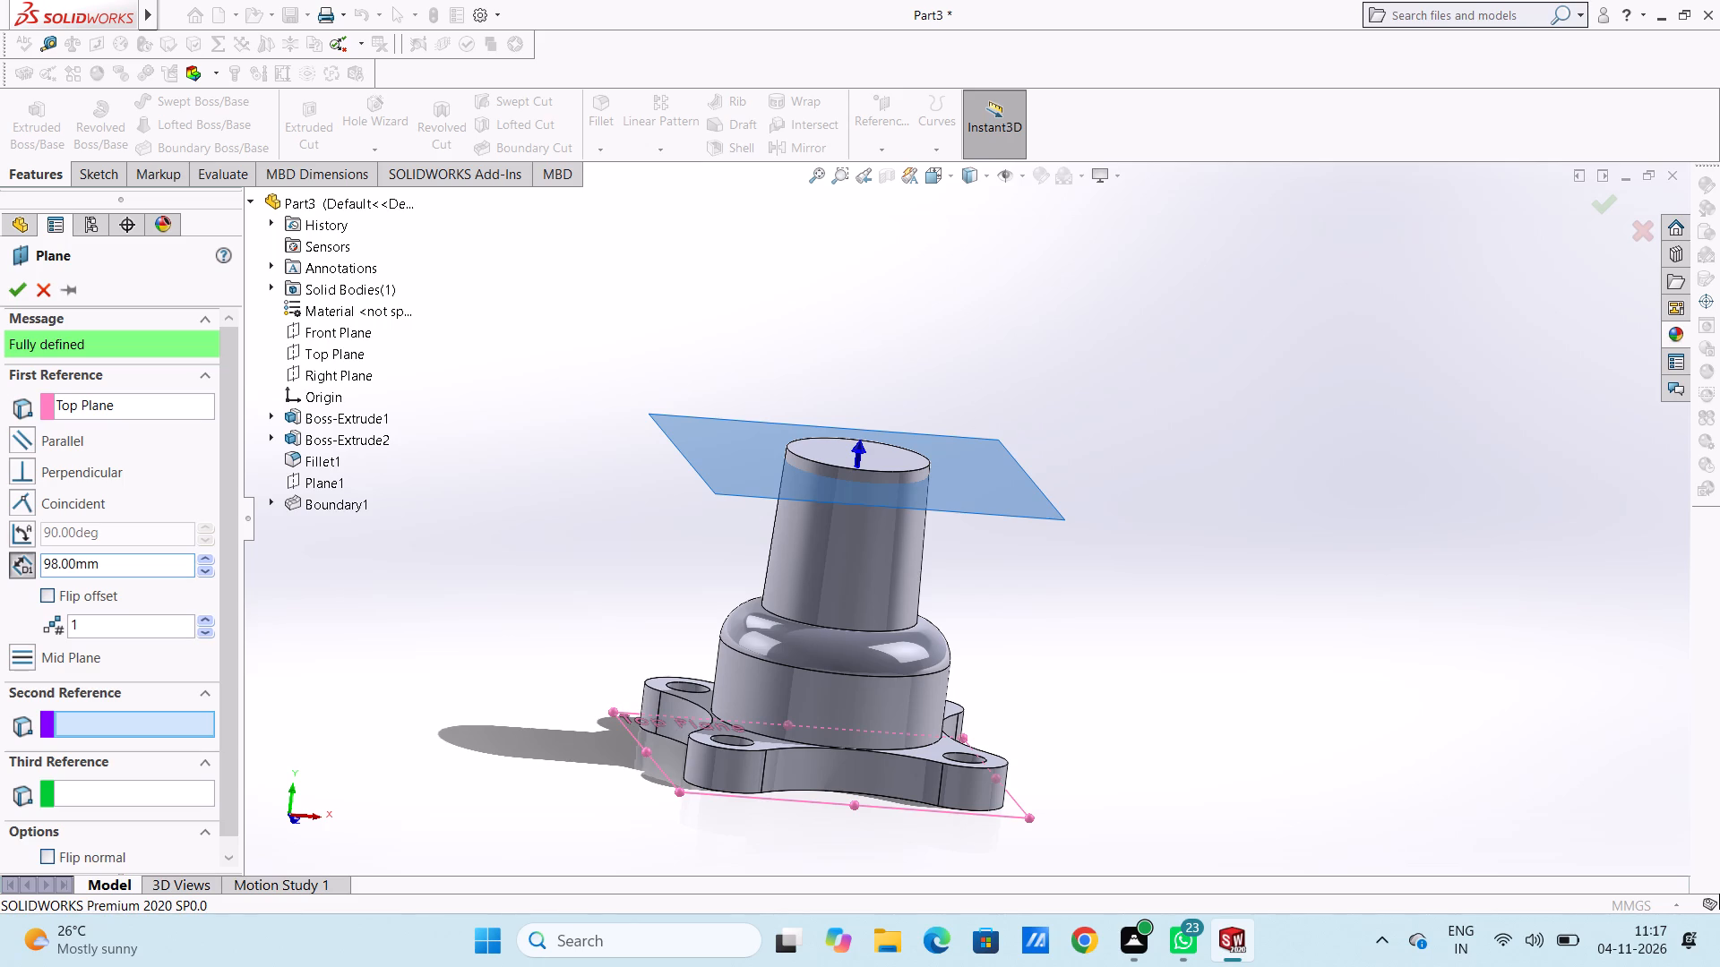
click(13, 293)
click(572, 526)
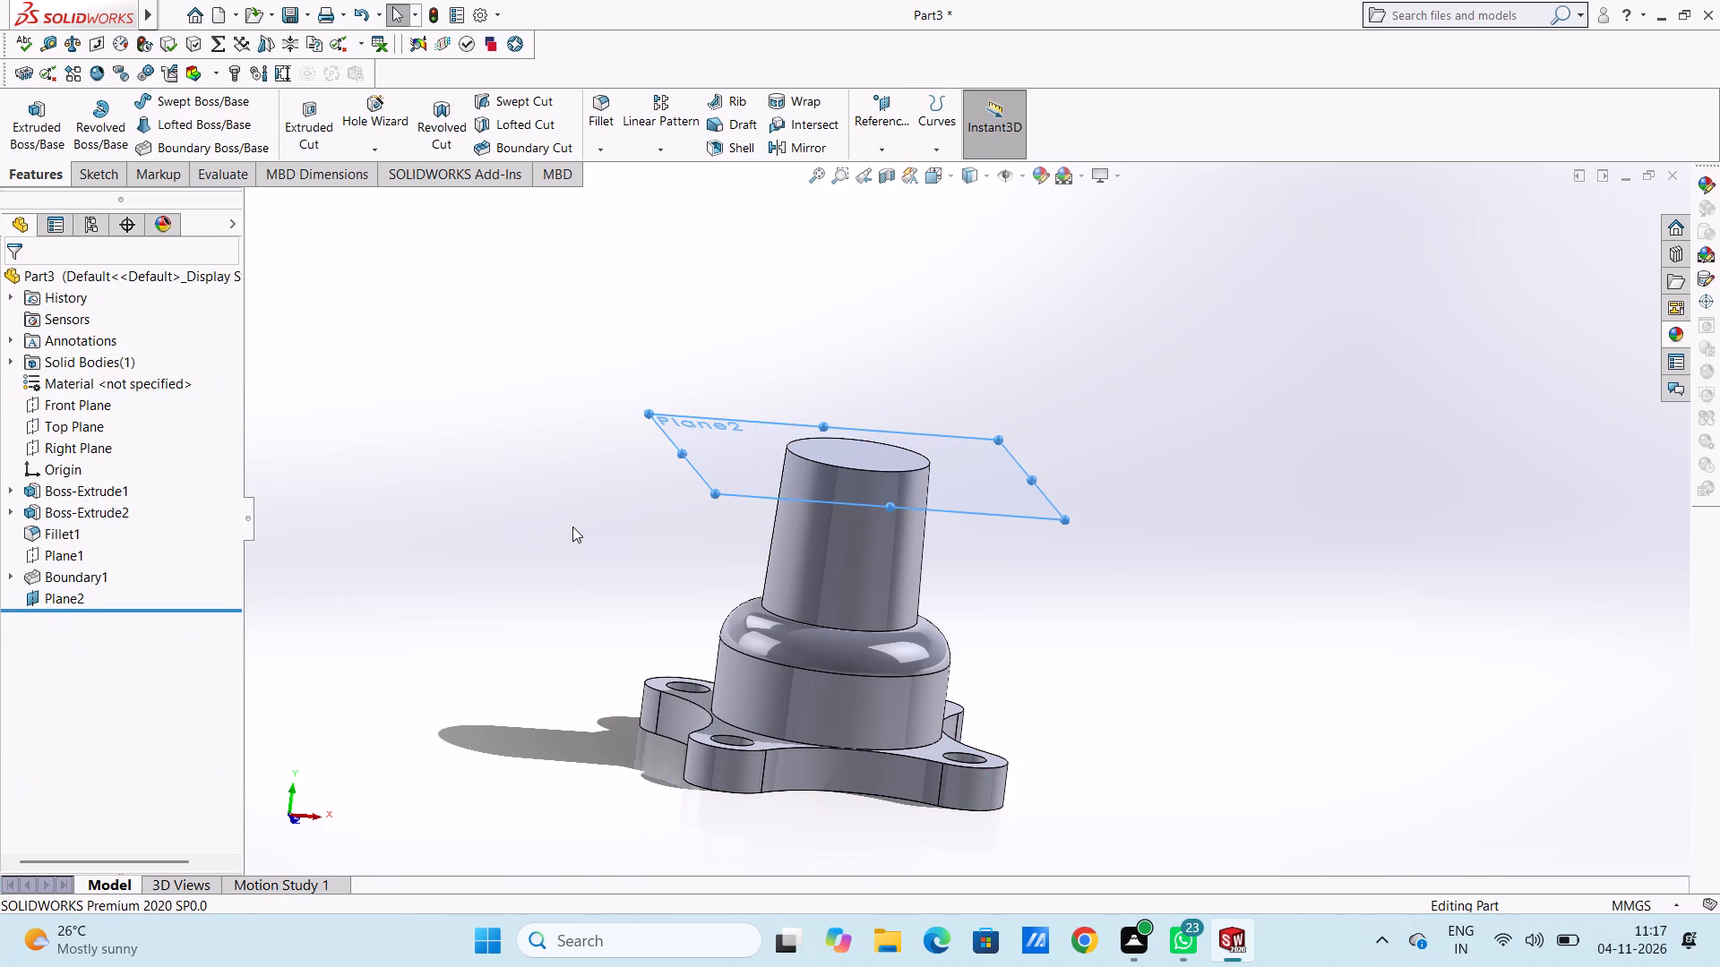
Start a sketch on the 98 mm offset plane and draw a 32 mm radius circle centred on the origin.
key(ctrl+6)
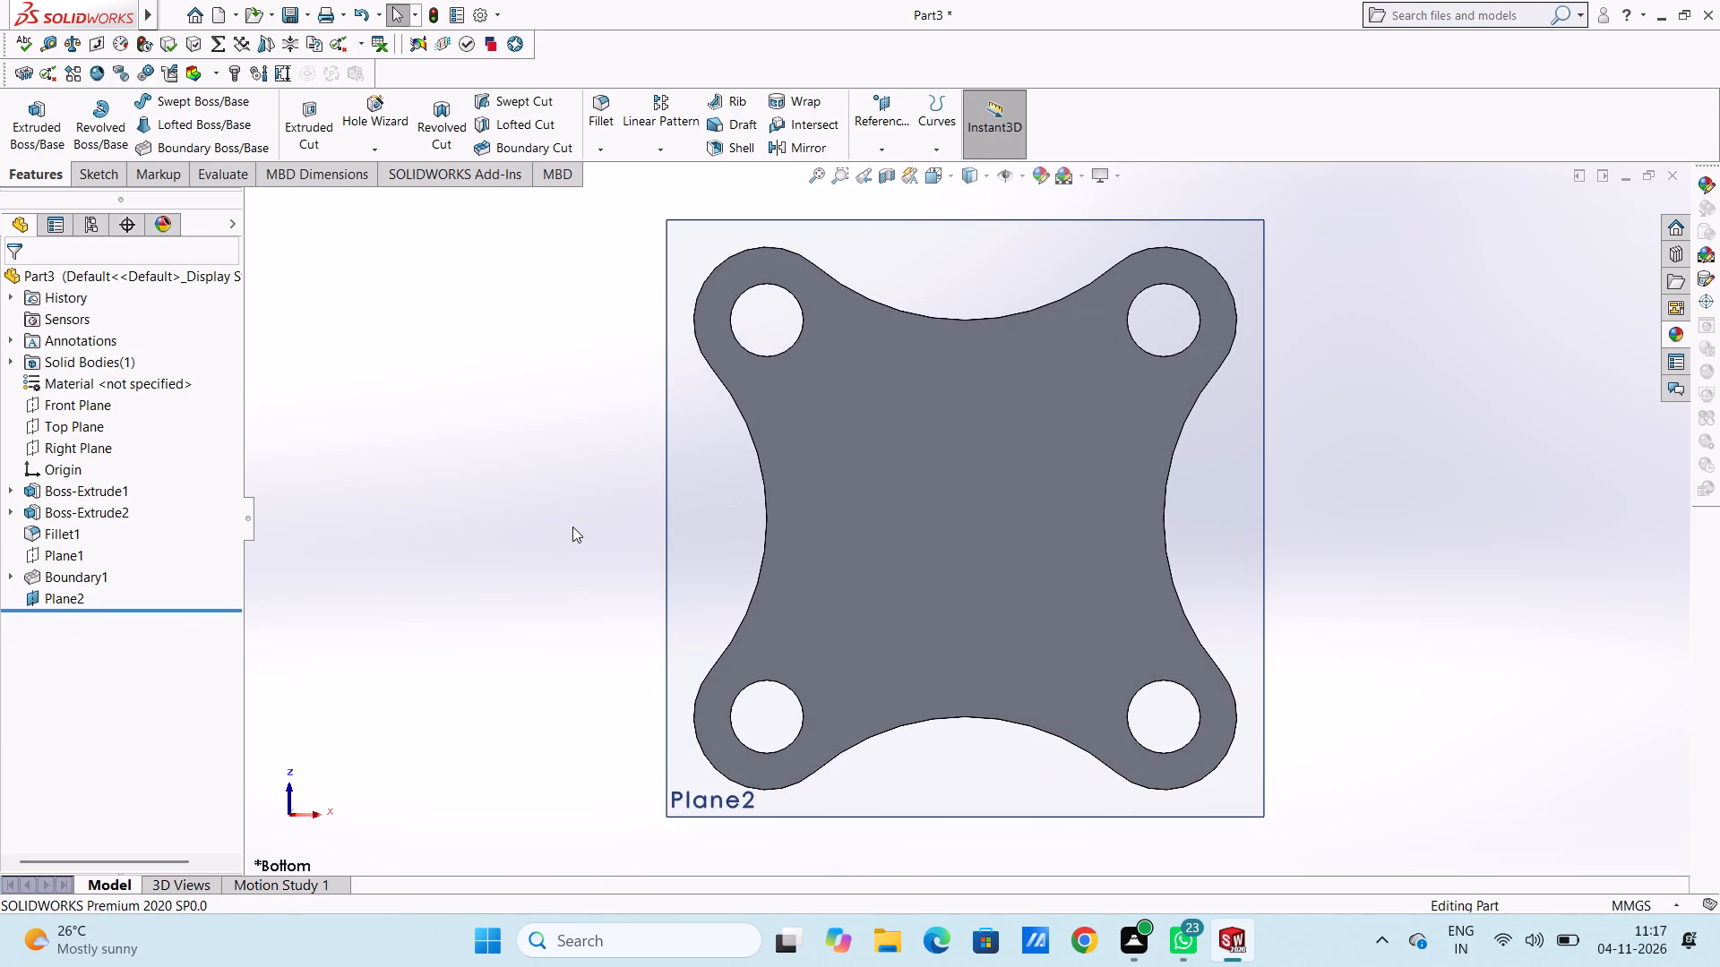
key(ctrl+5)
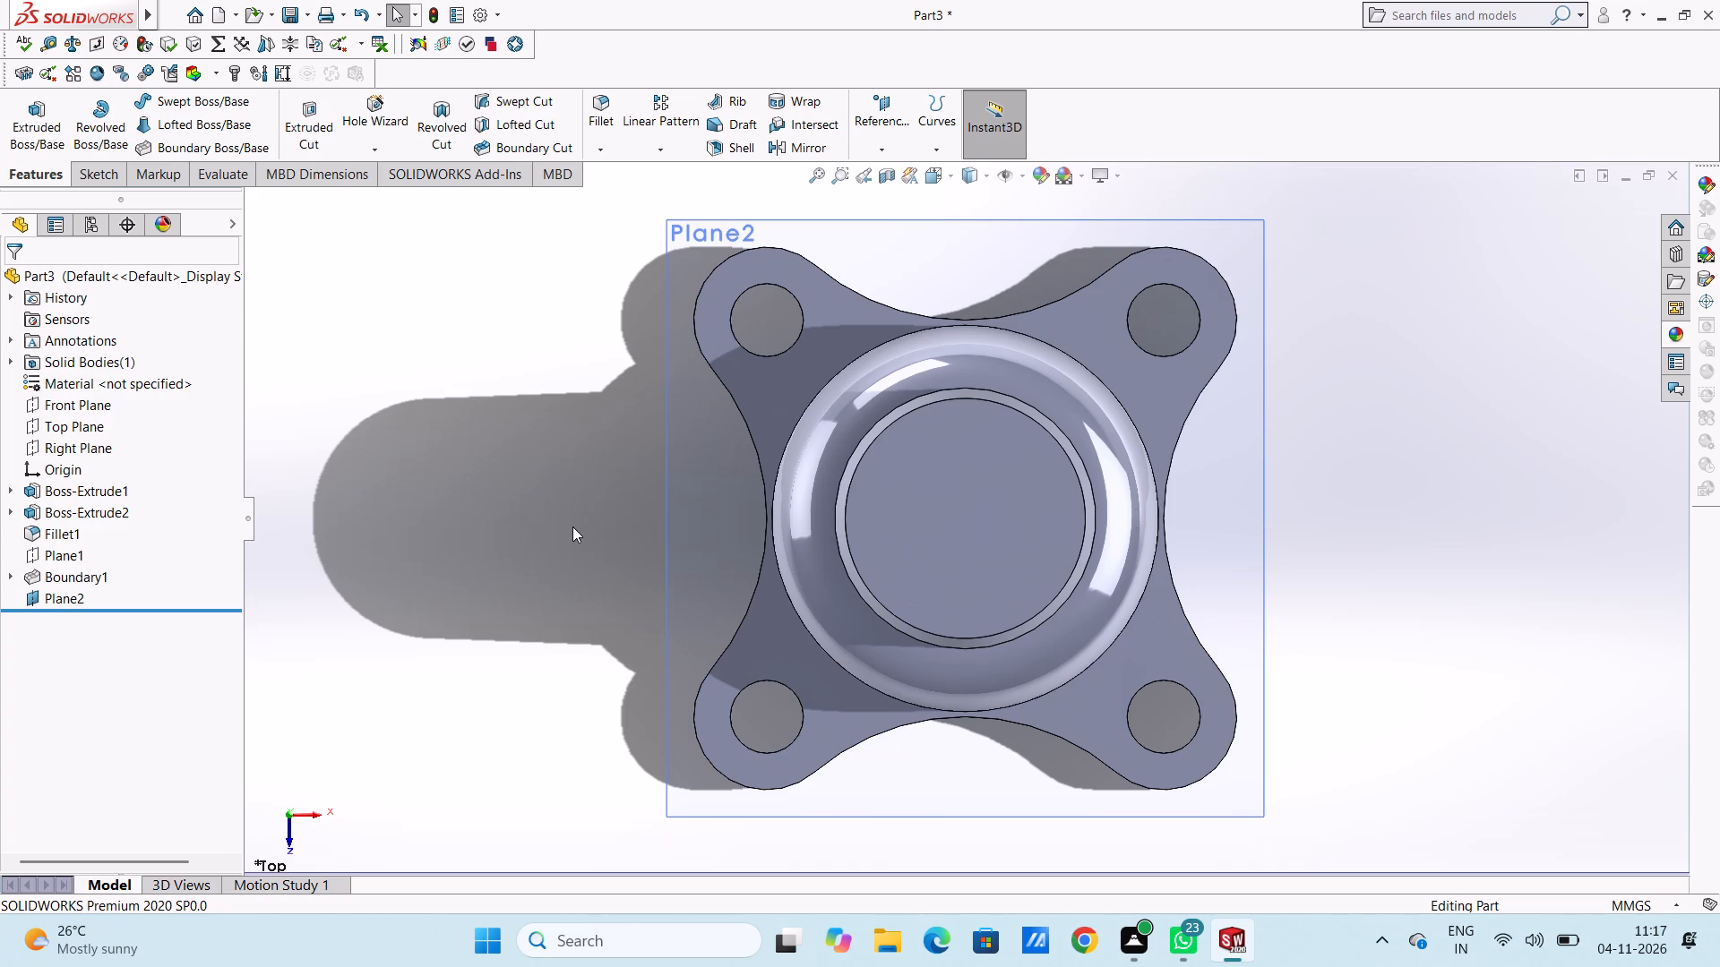
click(704, 550)
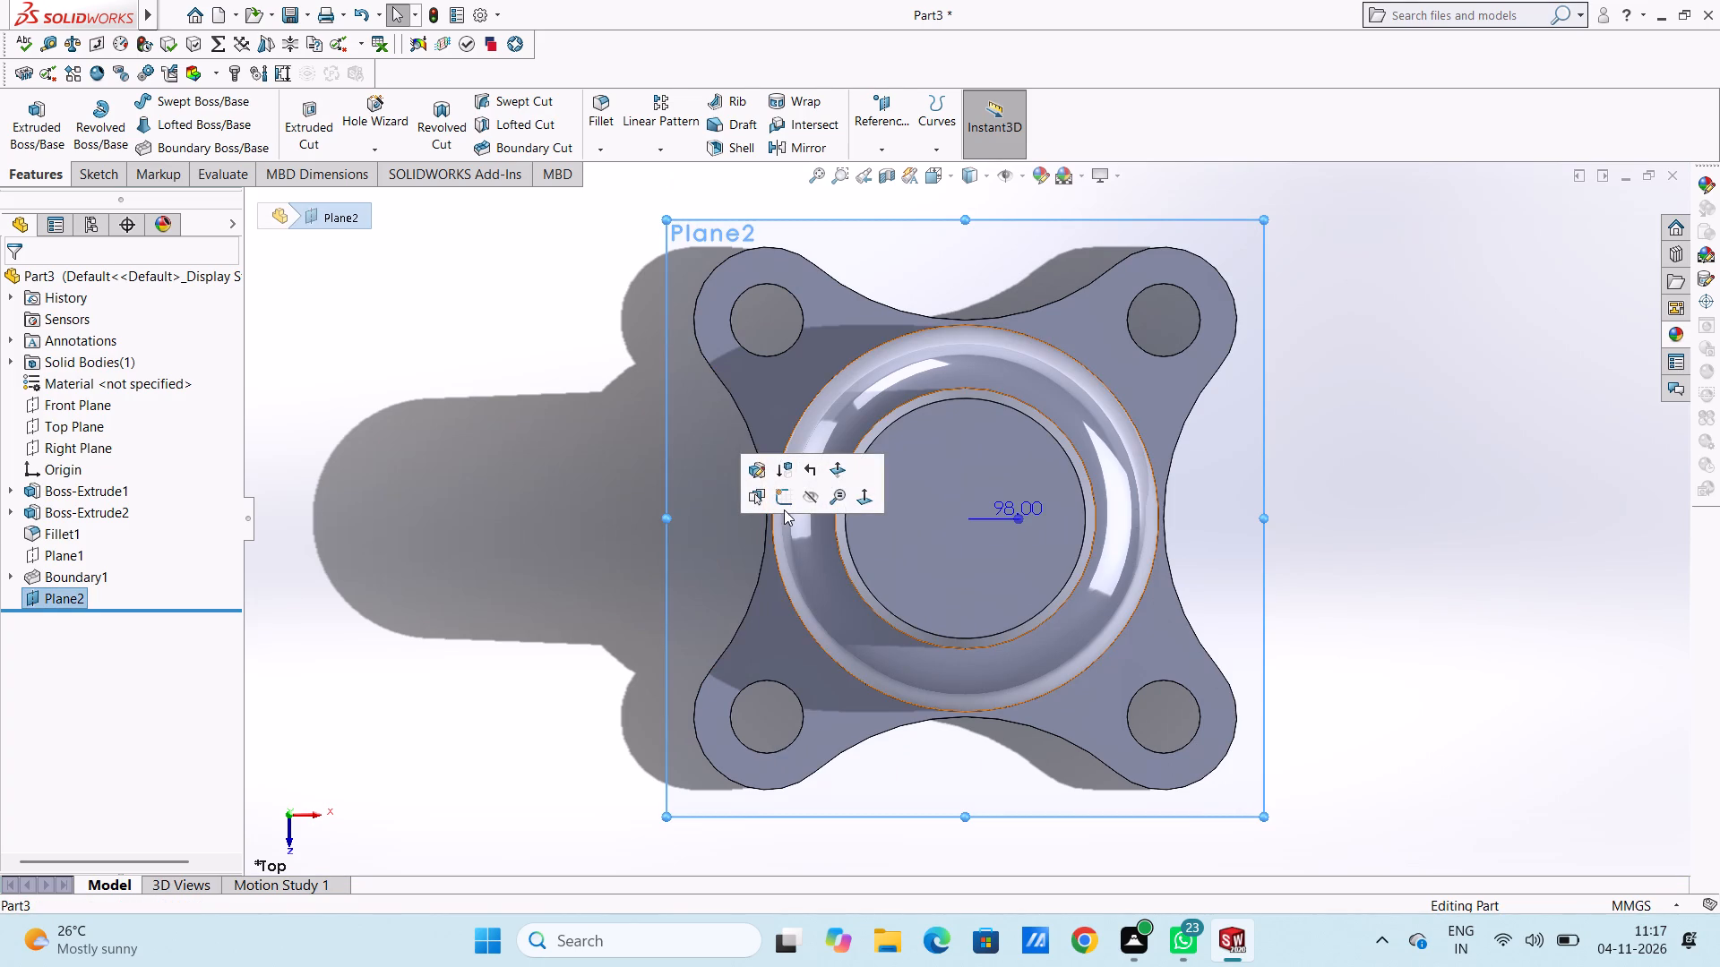
click(784, 509)
click(525, 533)
scroll(1188, 511, up, 3)
scroll(1101, 509, down, 3)
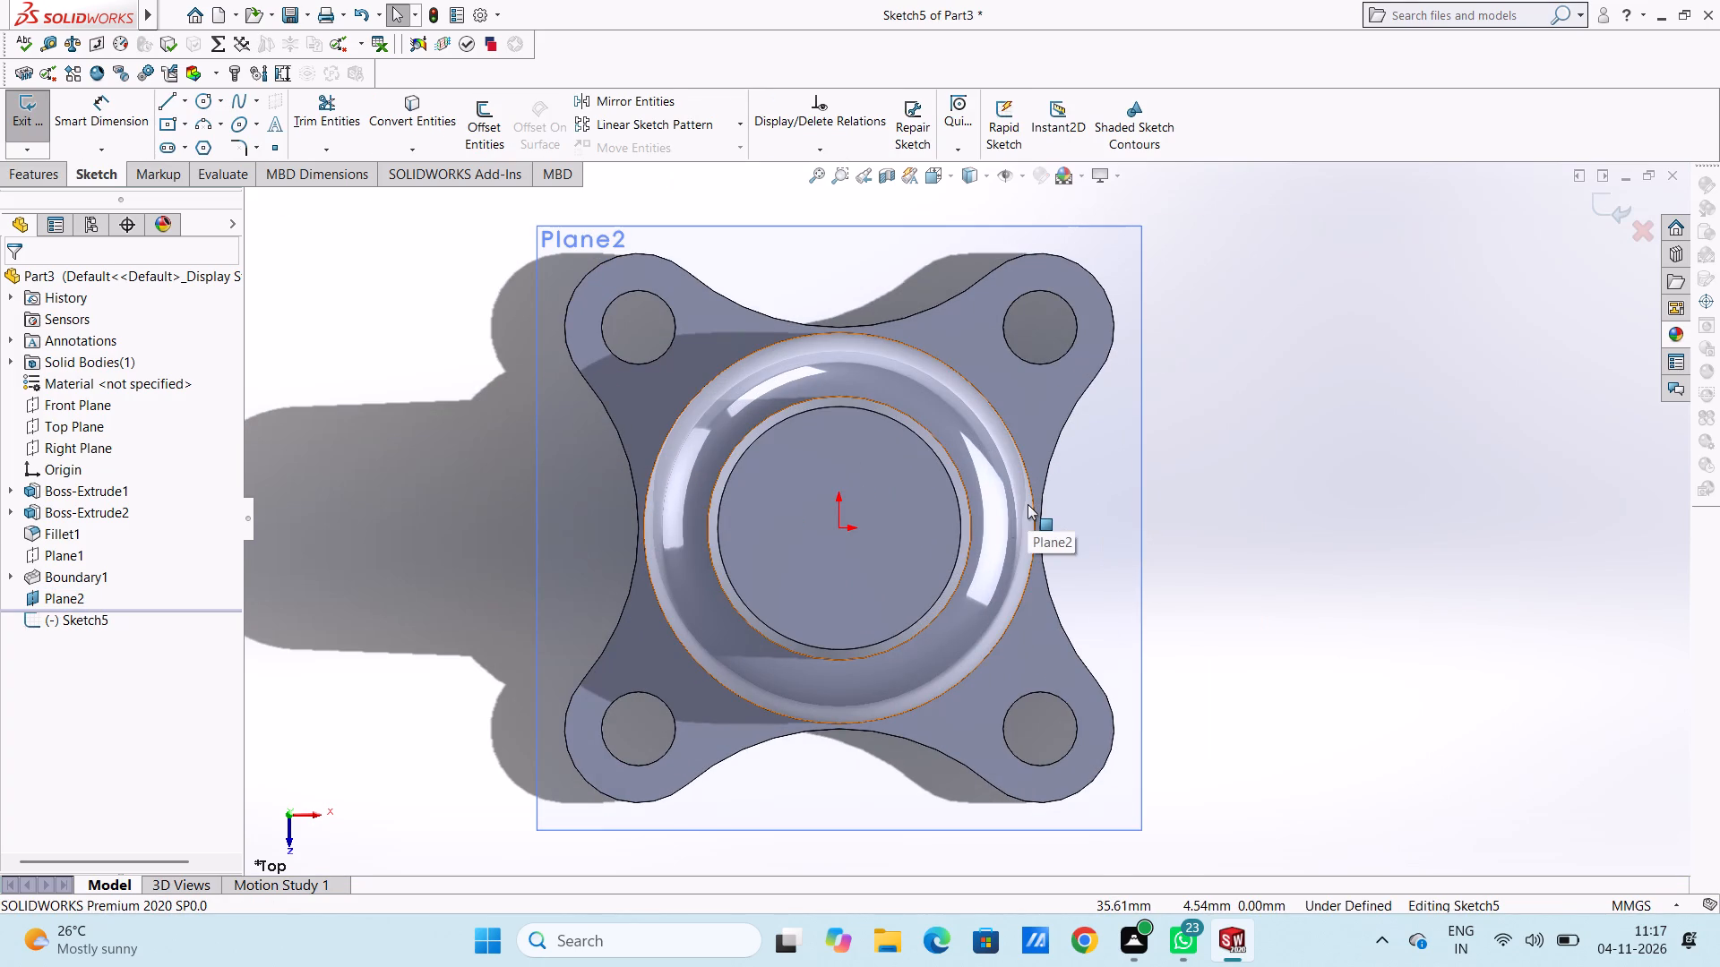
click(200, 98)
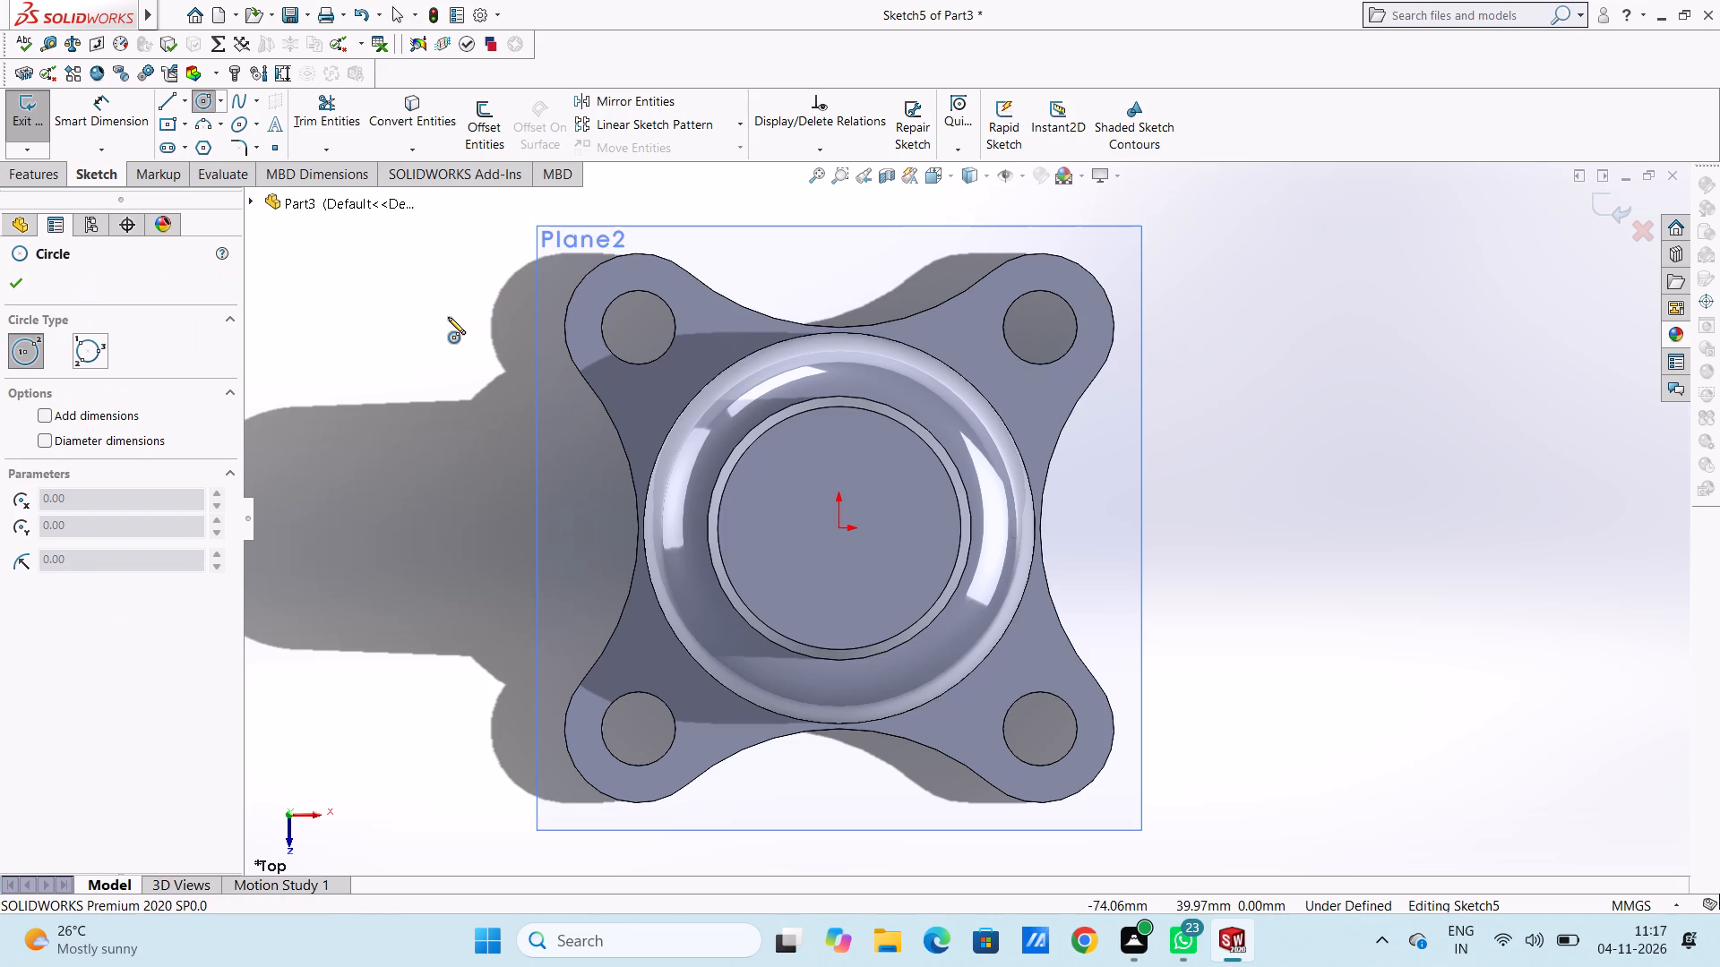
click(838, 529)
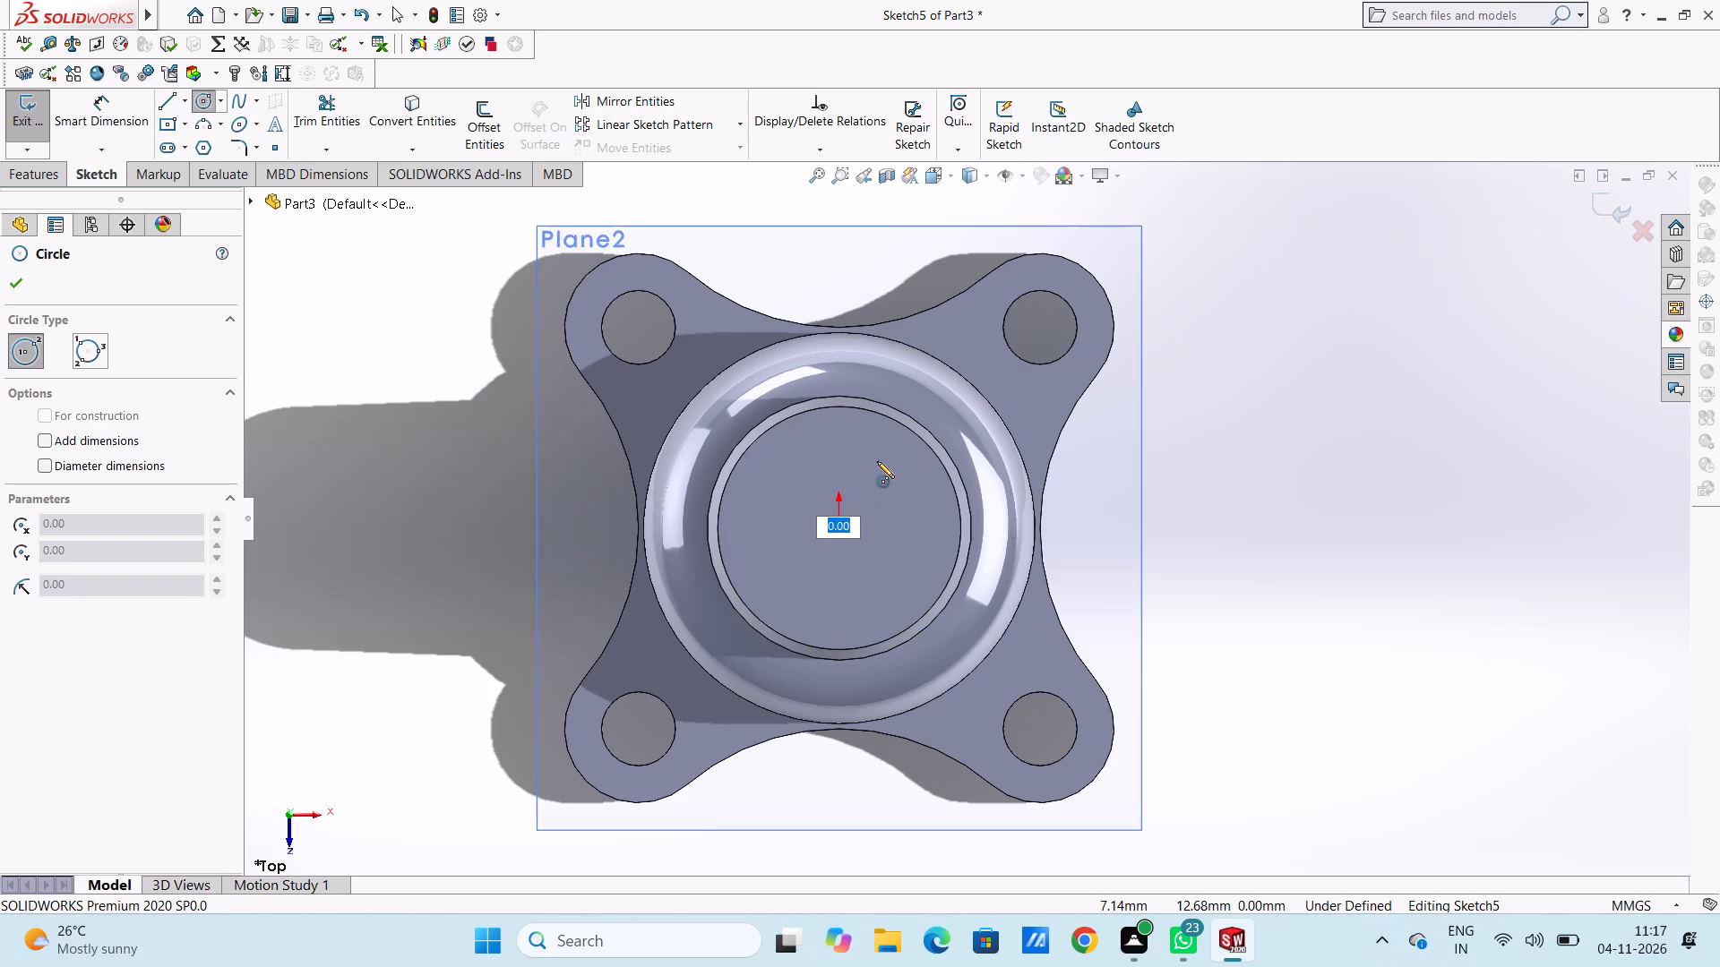
text(32)
key(Return)
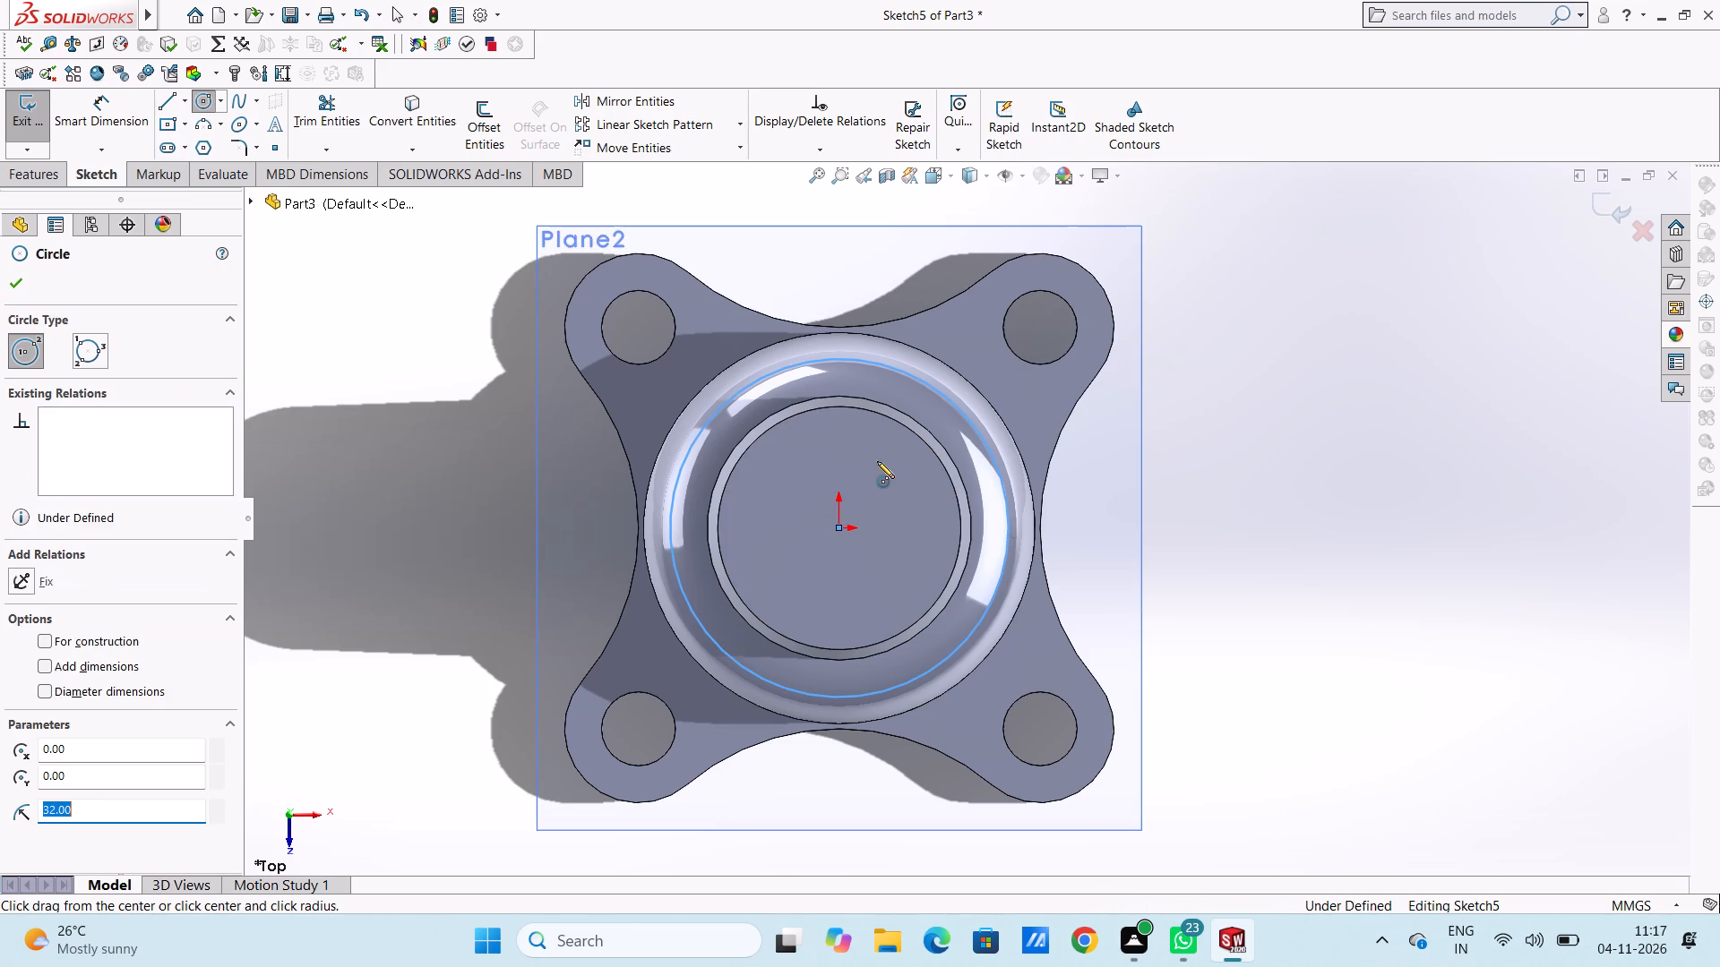
Draw two 12 mm radius circles level with the origin, about 77 mm and 71 mm away on opposite sides of the plate.
scroll(877, 460, up, 4)
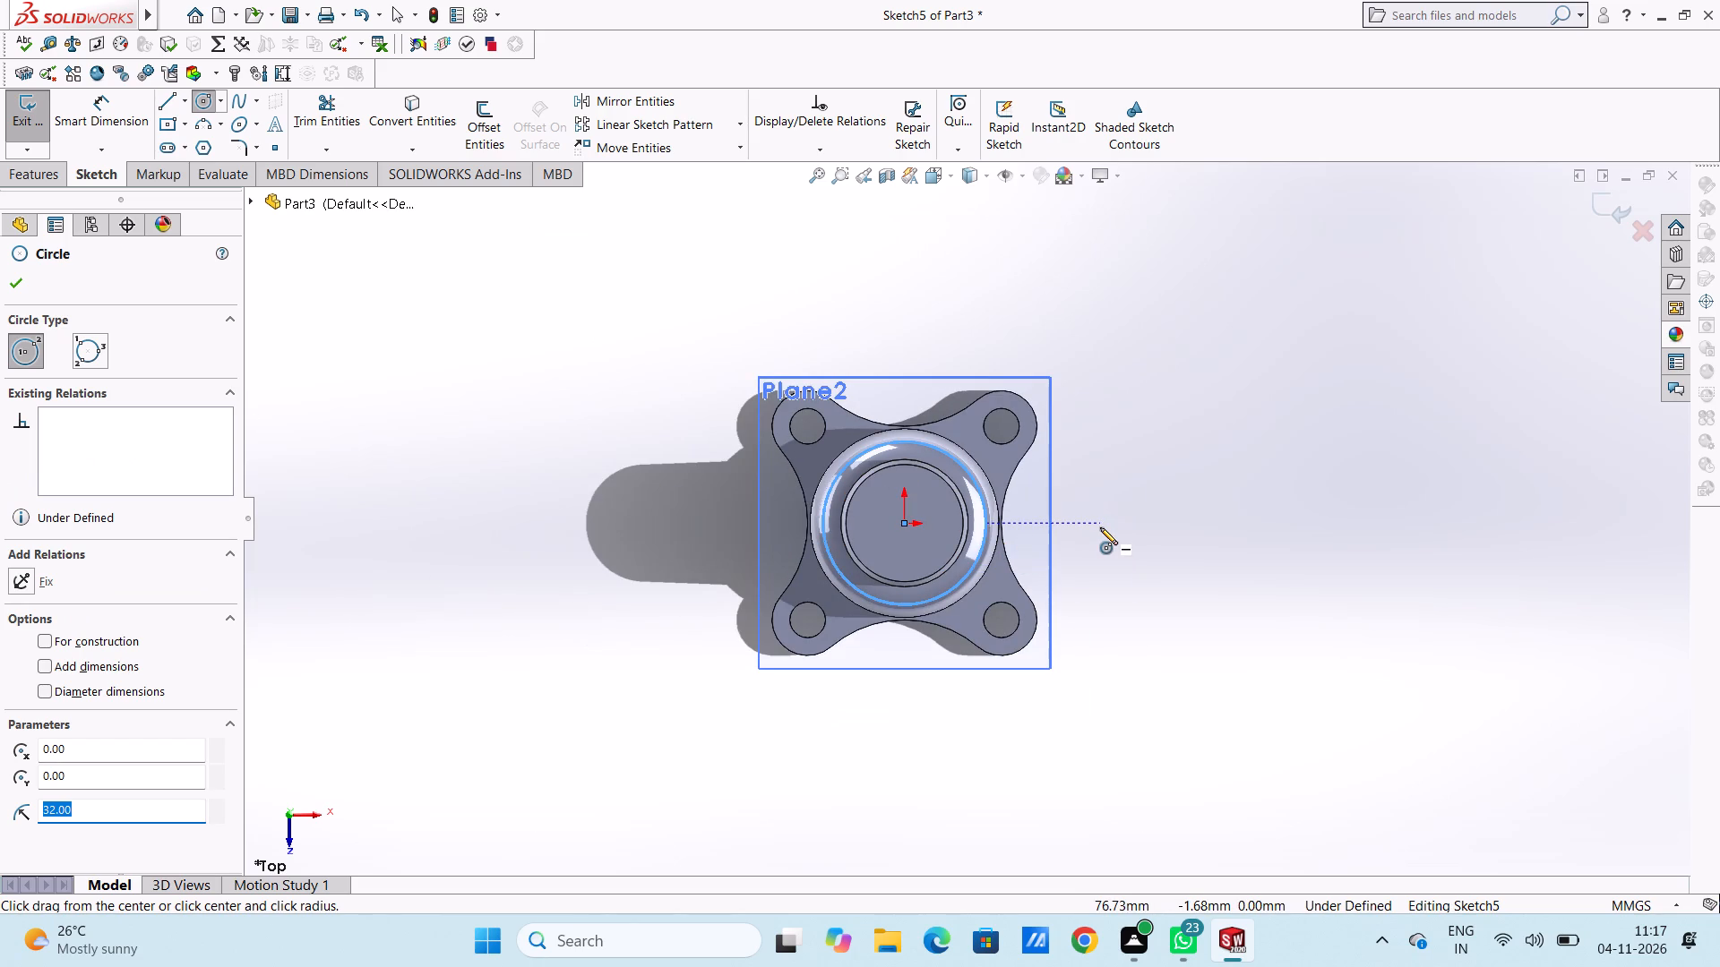
click(1100, 527)
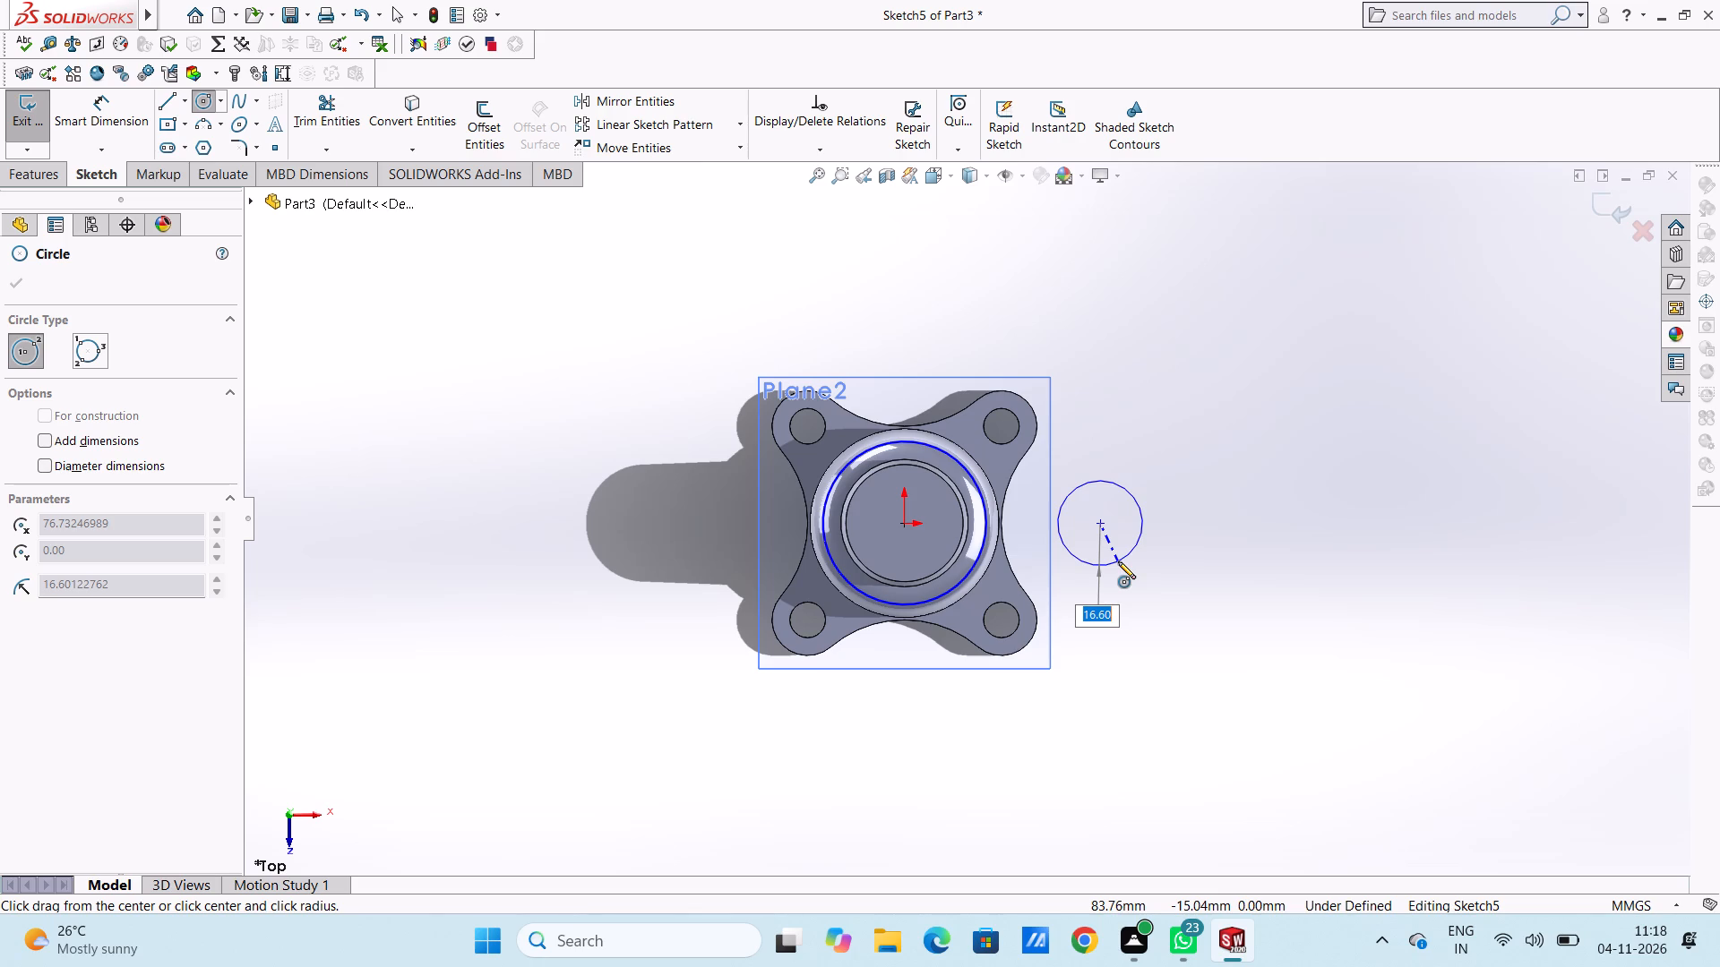
text(12)
key(Return)
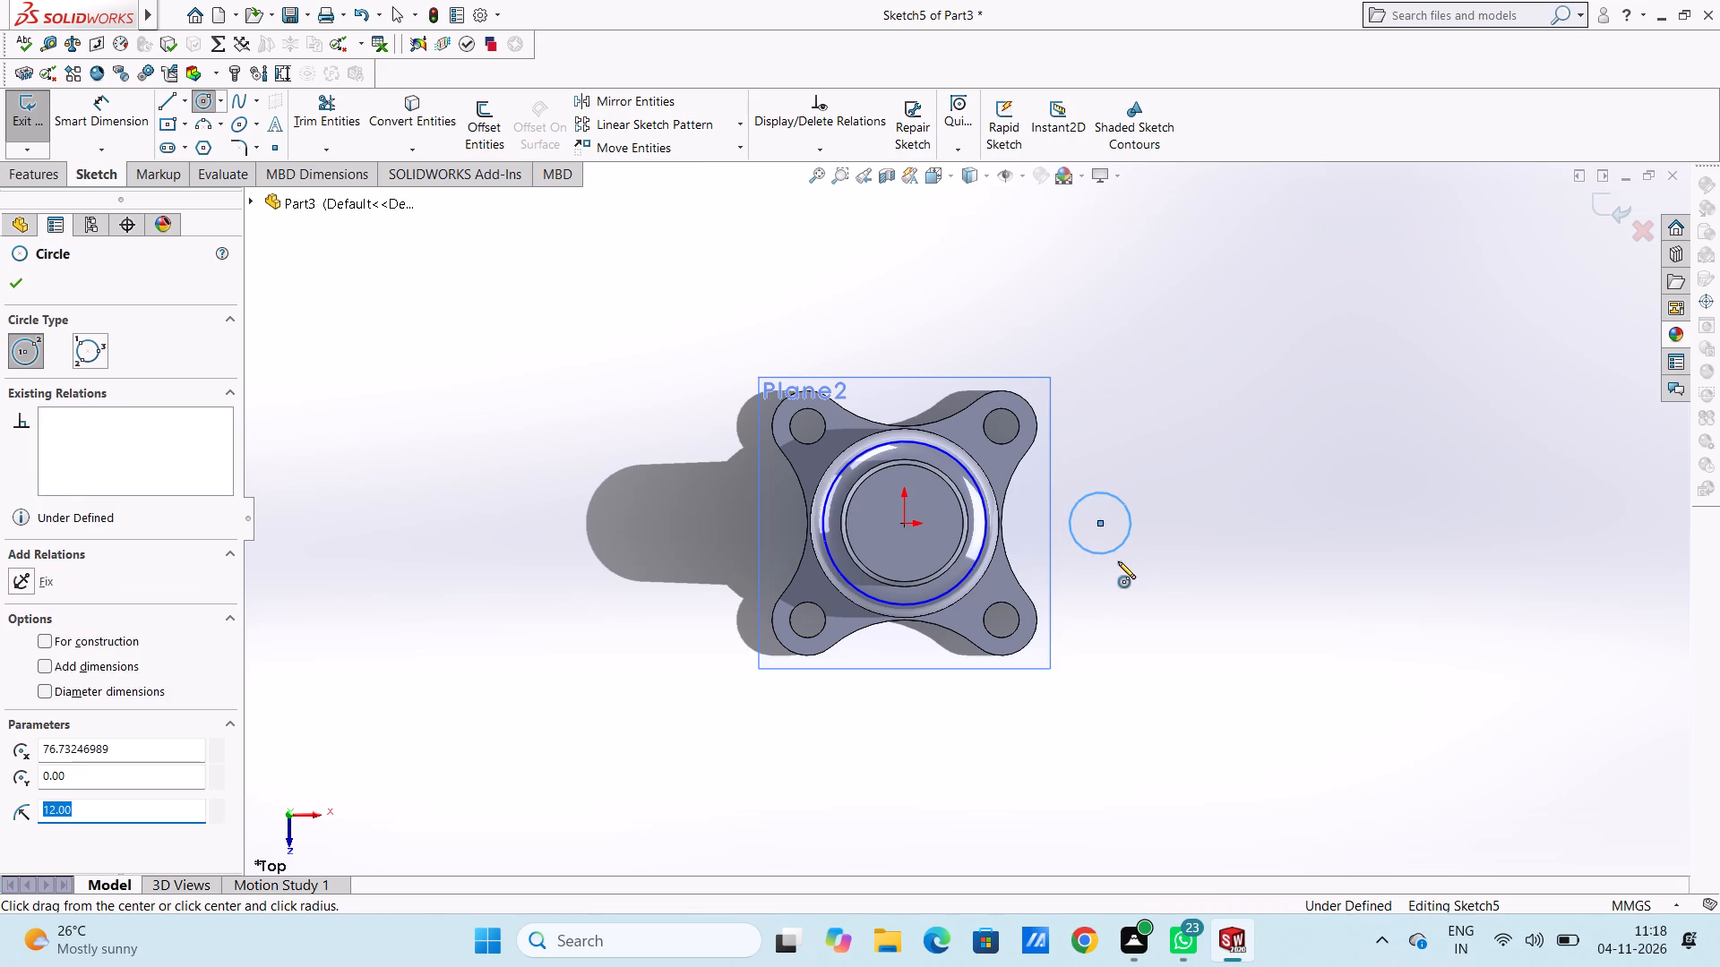
click(723, 520)
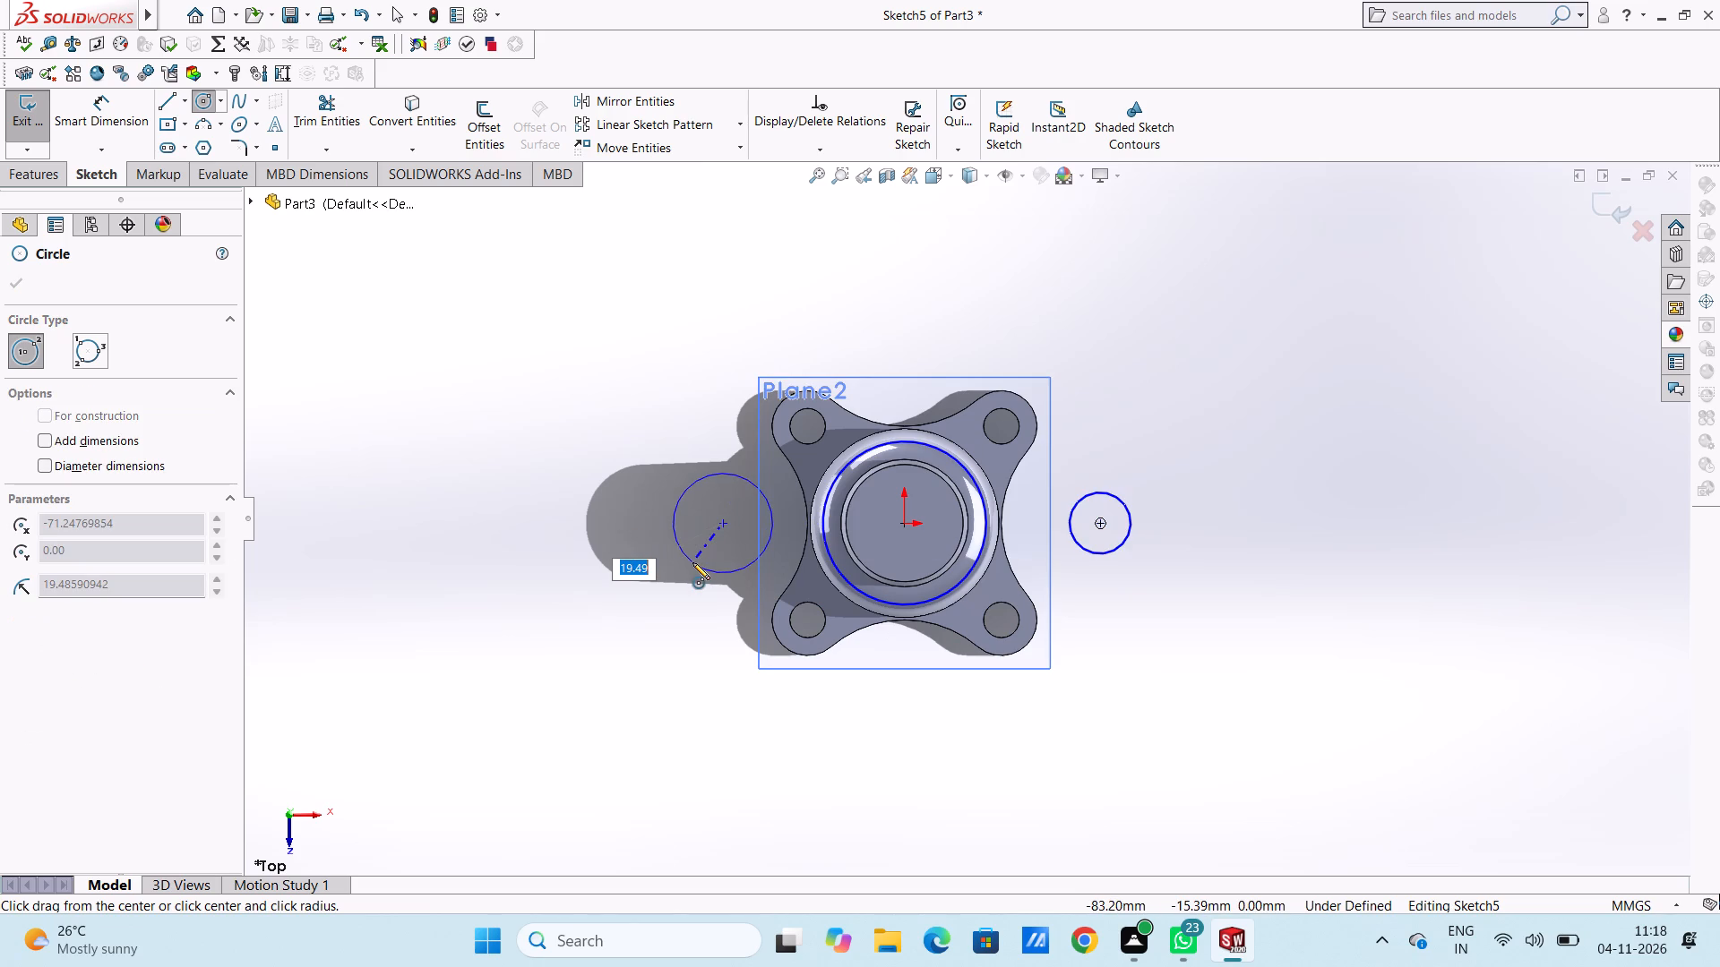
text(12)
key(Return)
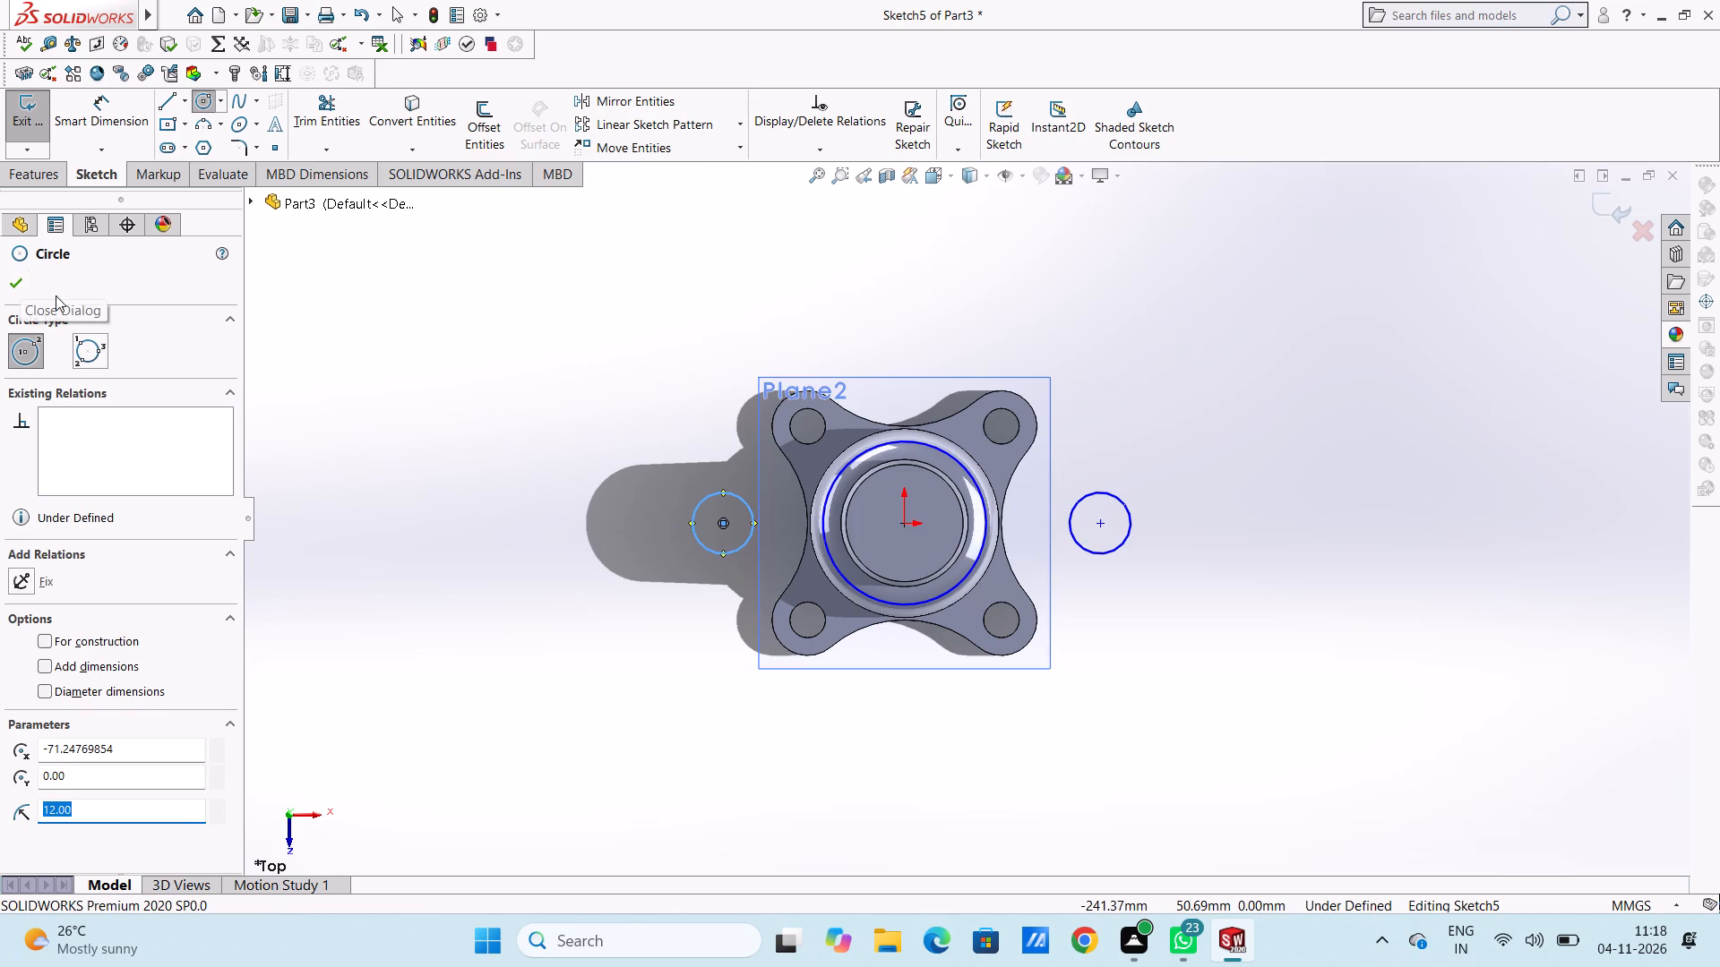
Draw a concentric 6 mm radius circle inside each of the two 12 mm radius outer circles.
scroll(944, 596, down, 4)
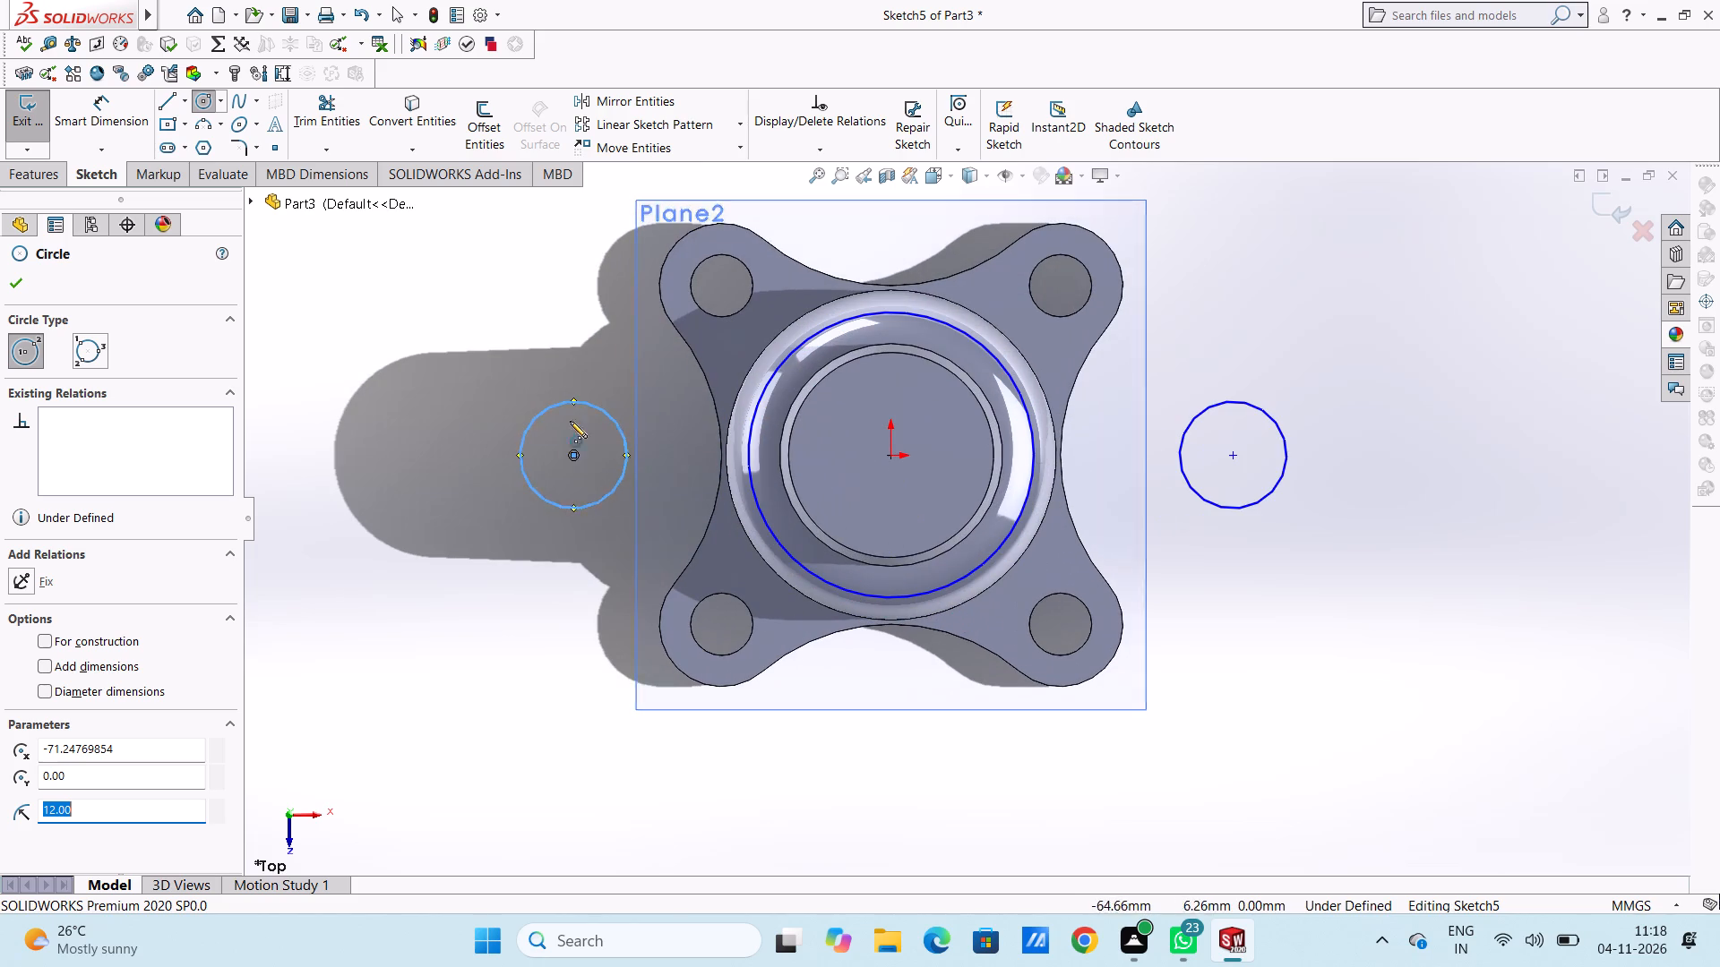
click(572, 453)
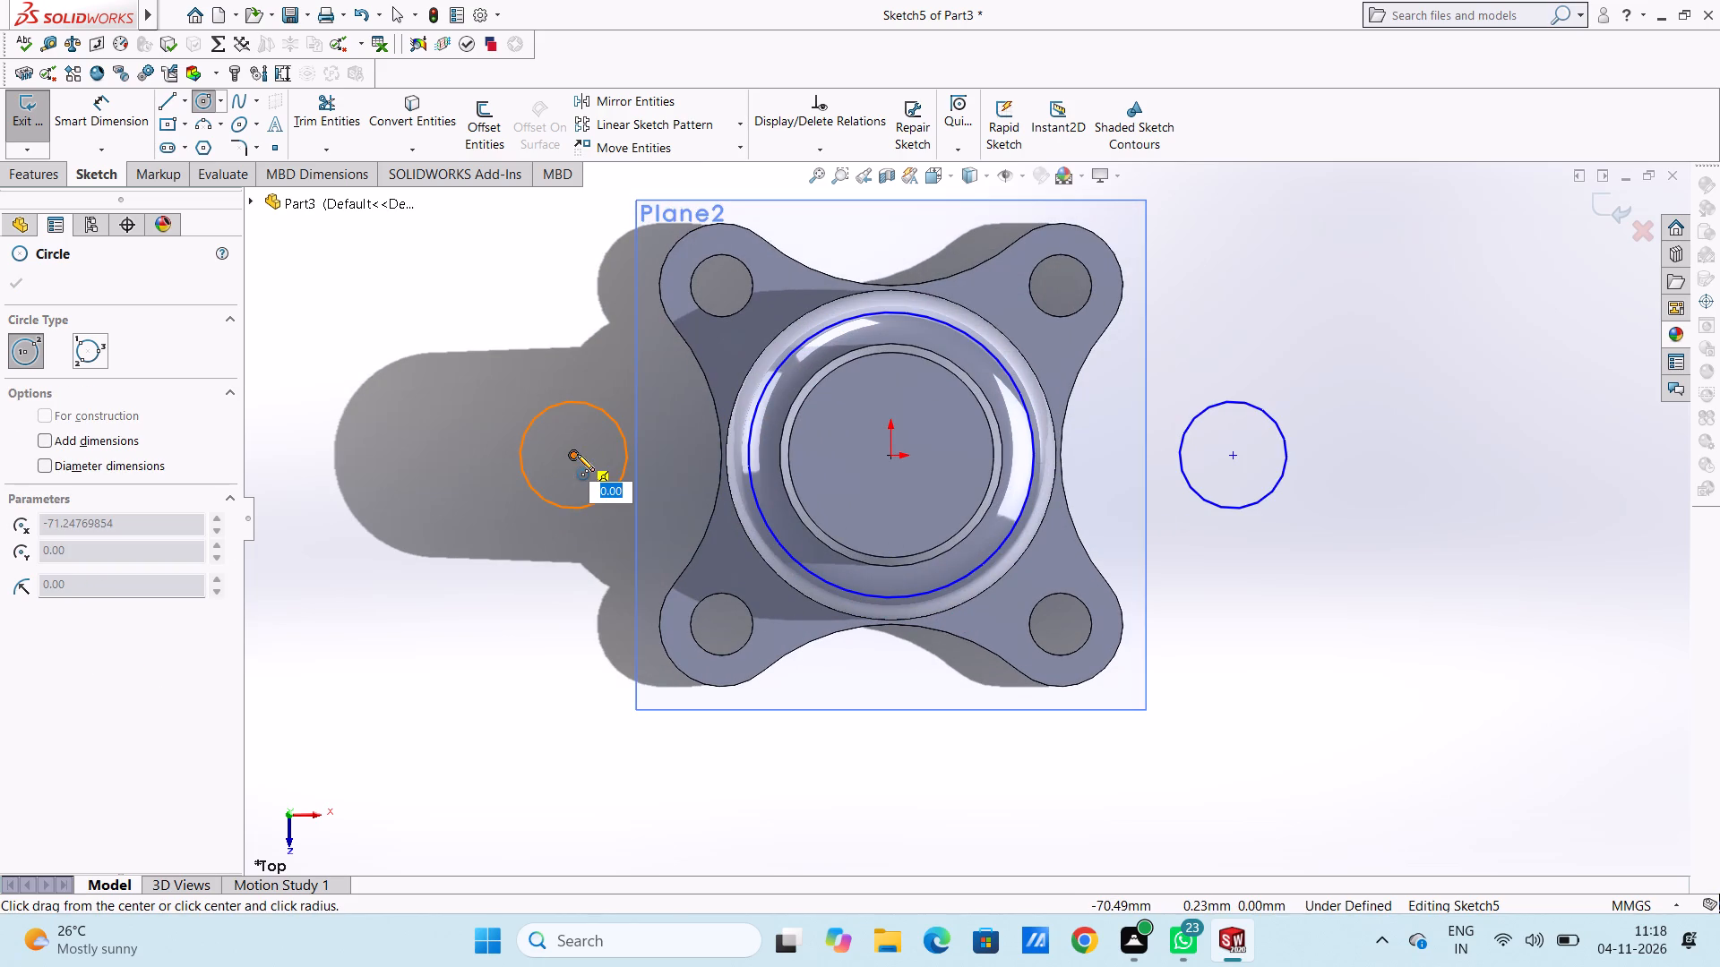
key(6)
key(Return)
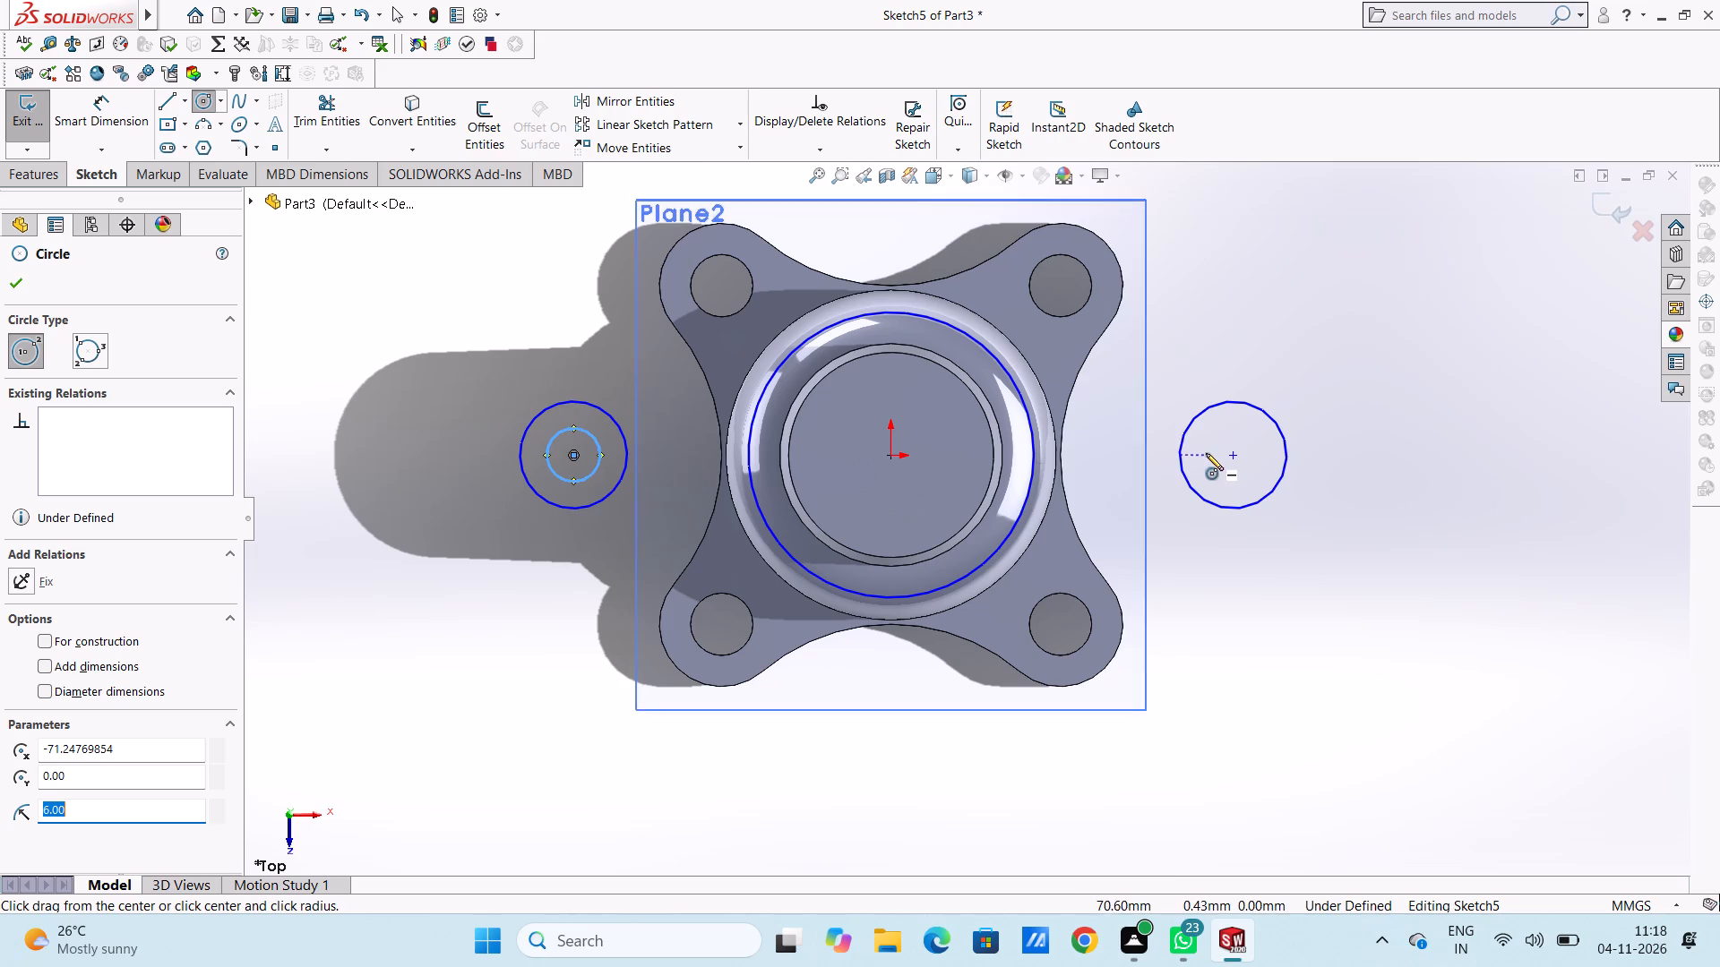
click(1231, 452)
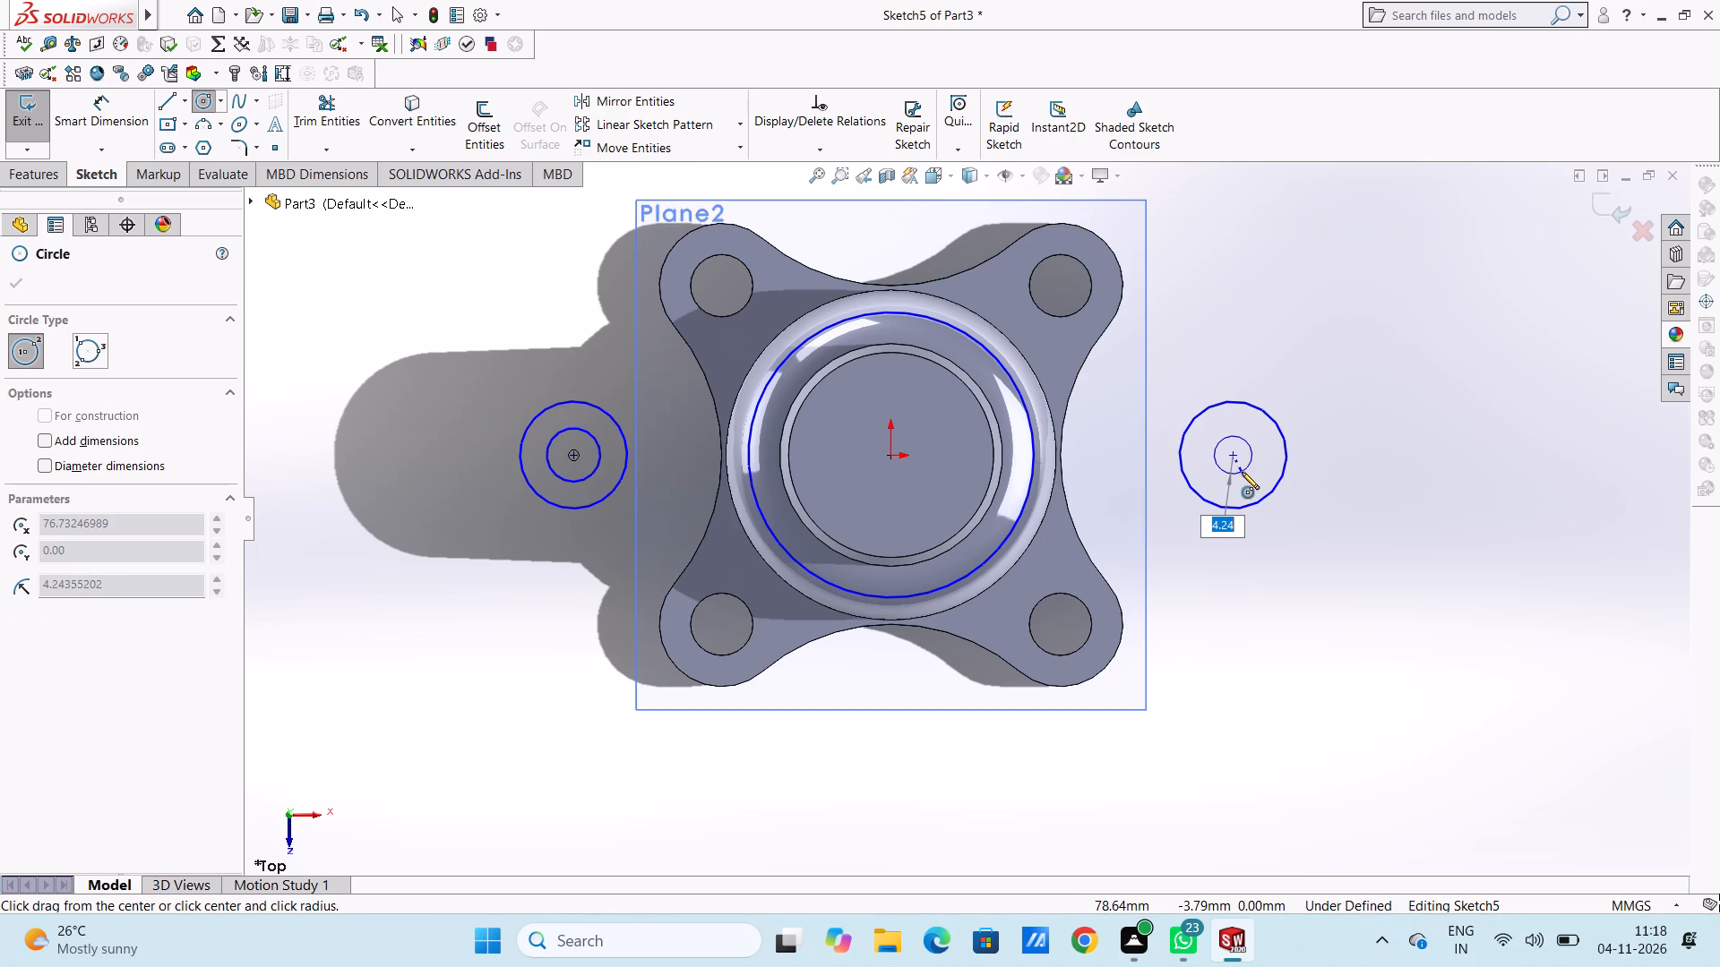
key(6)
key(Return)
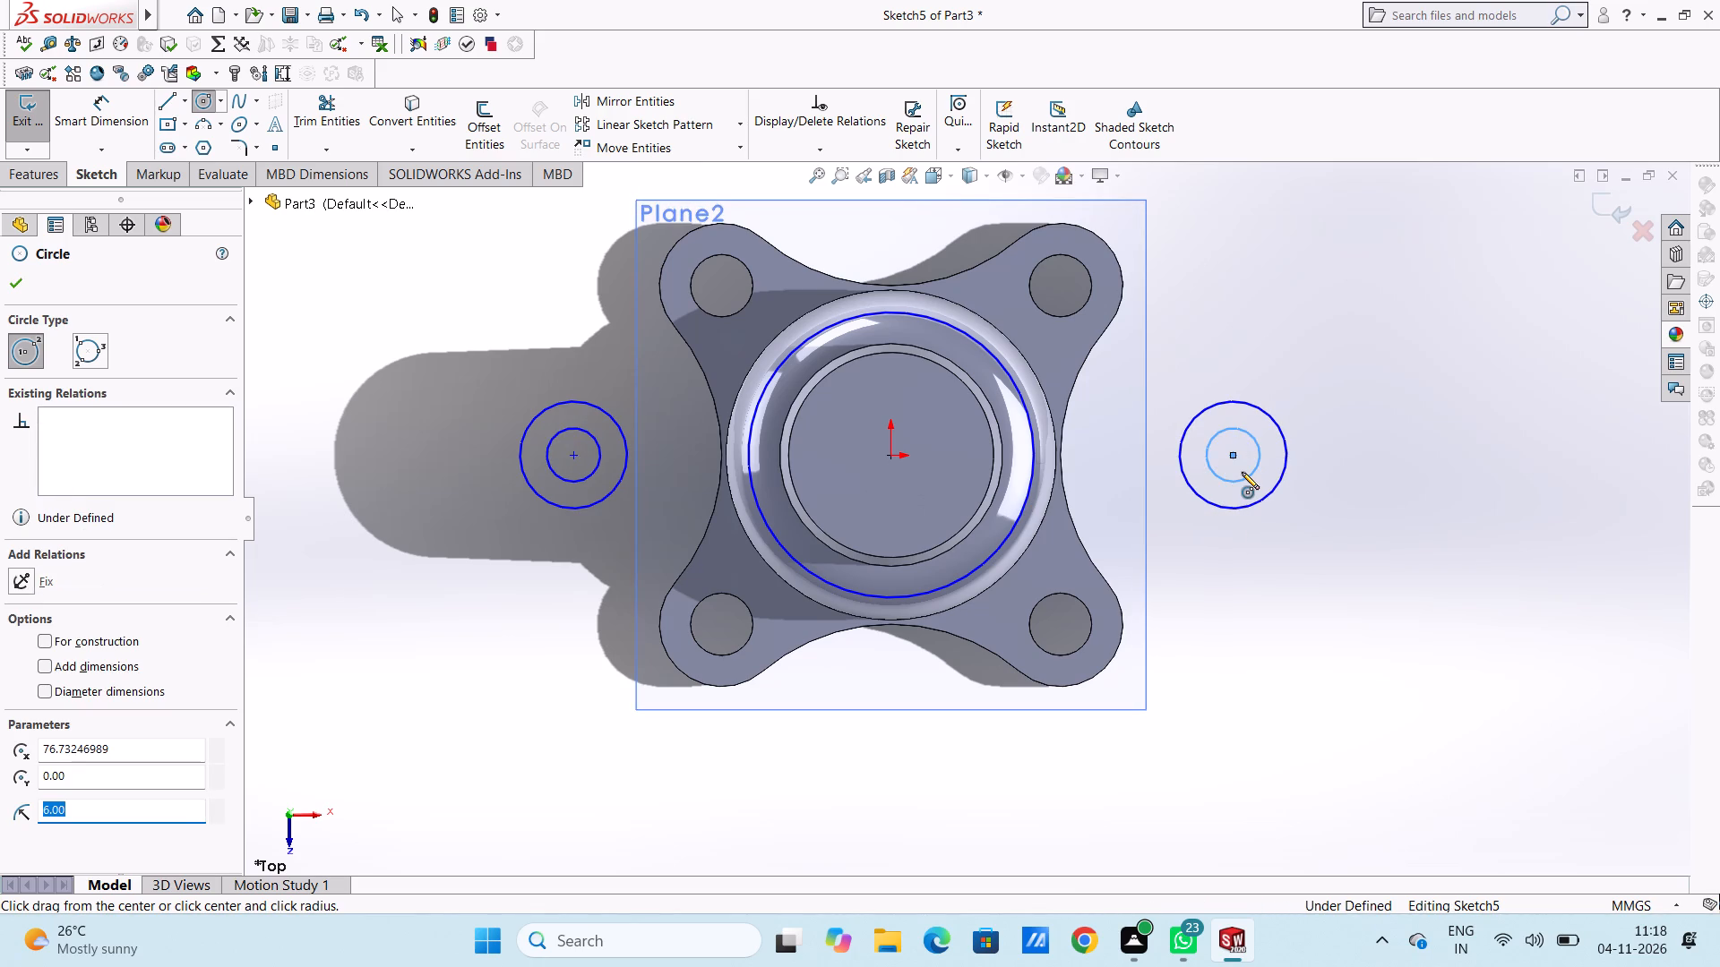
scroll(1242, 472, up, 6)
click(22, 284)
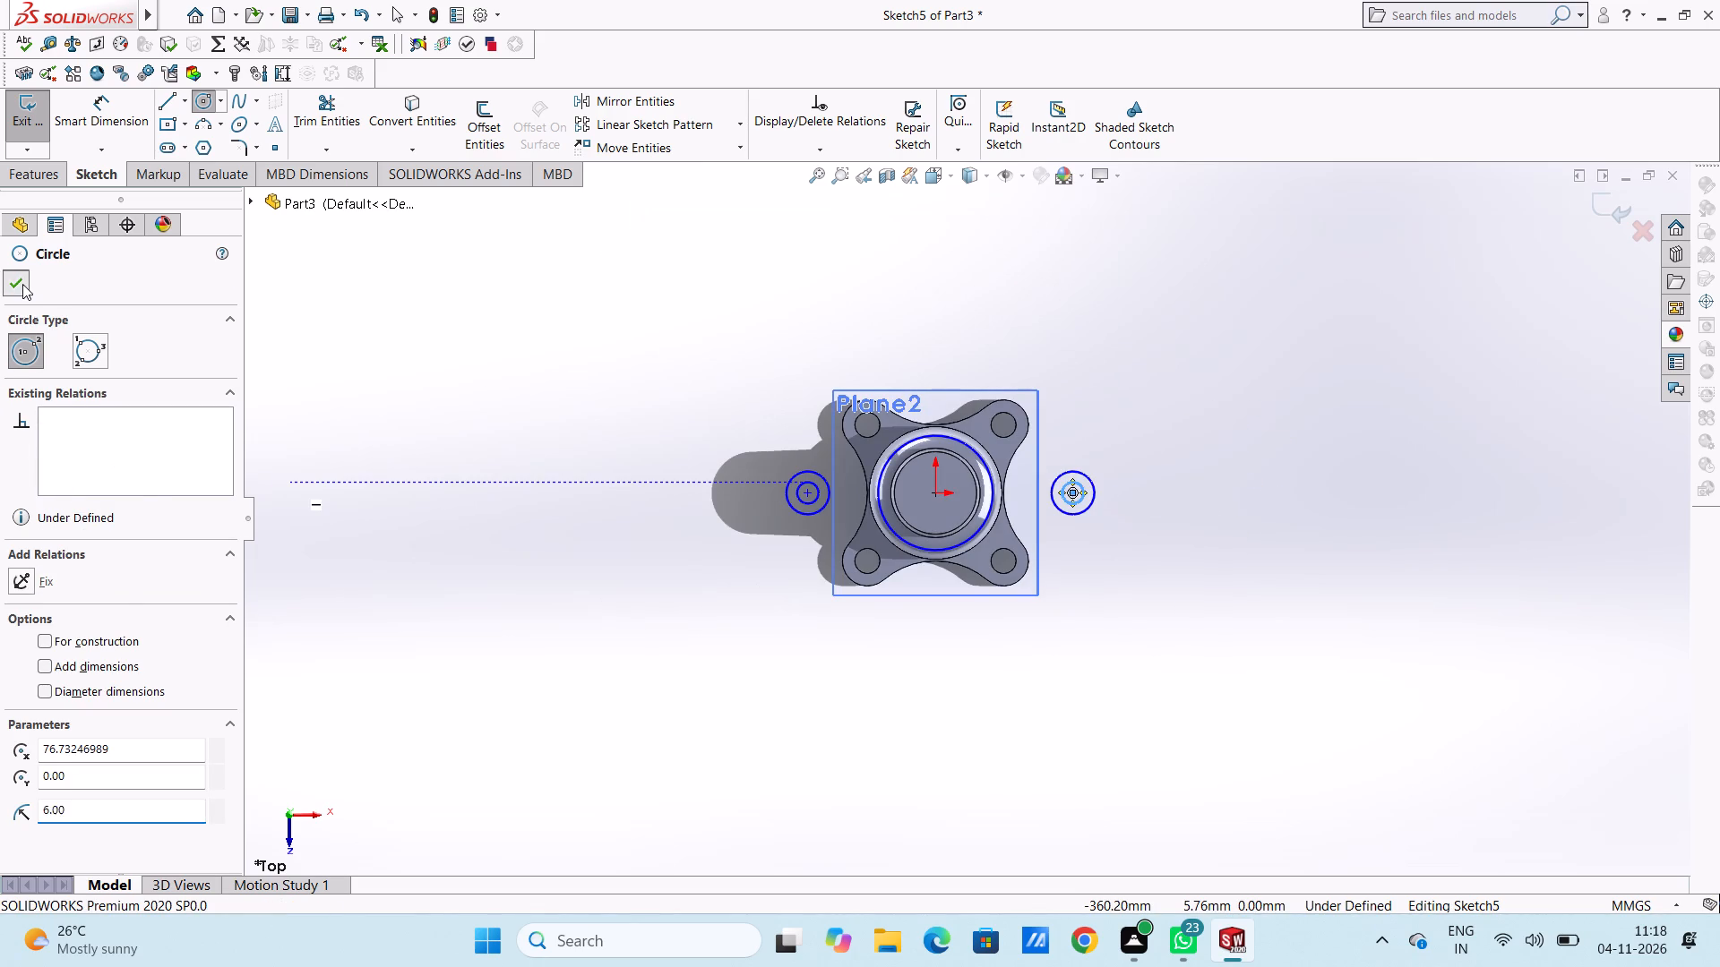
click(467, 404)
scroll(1019, 492, down, 3)
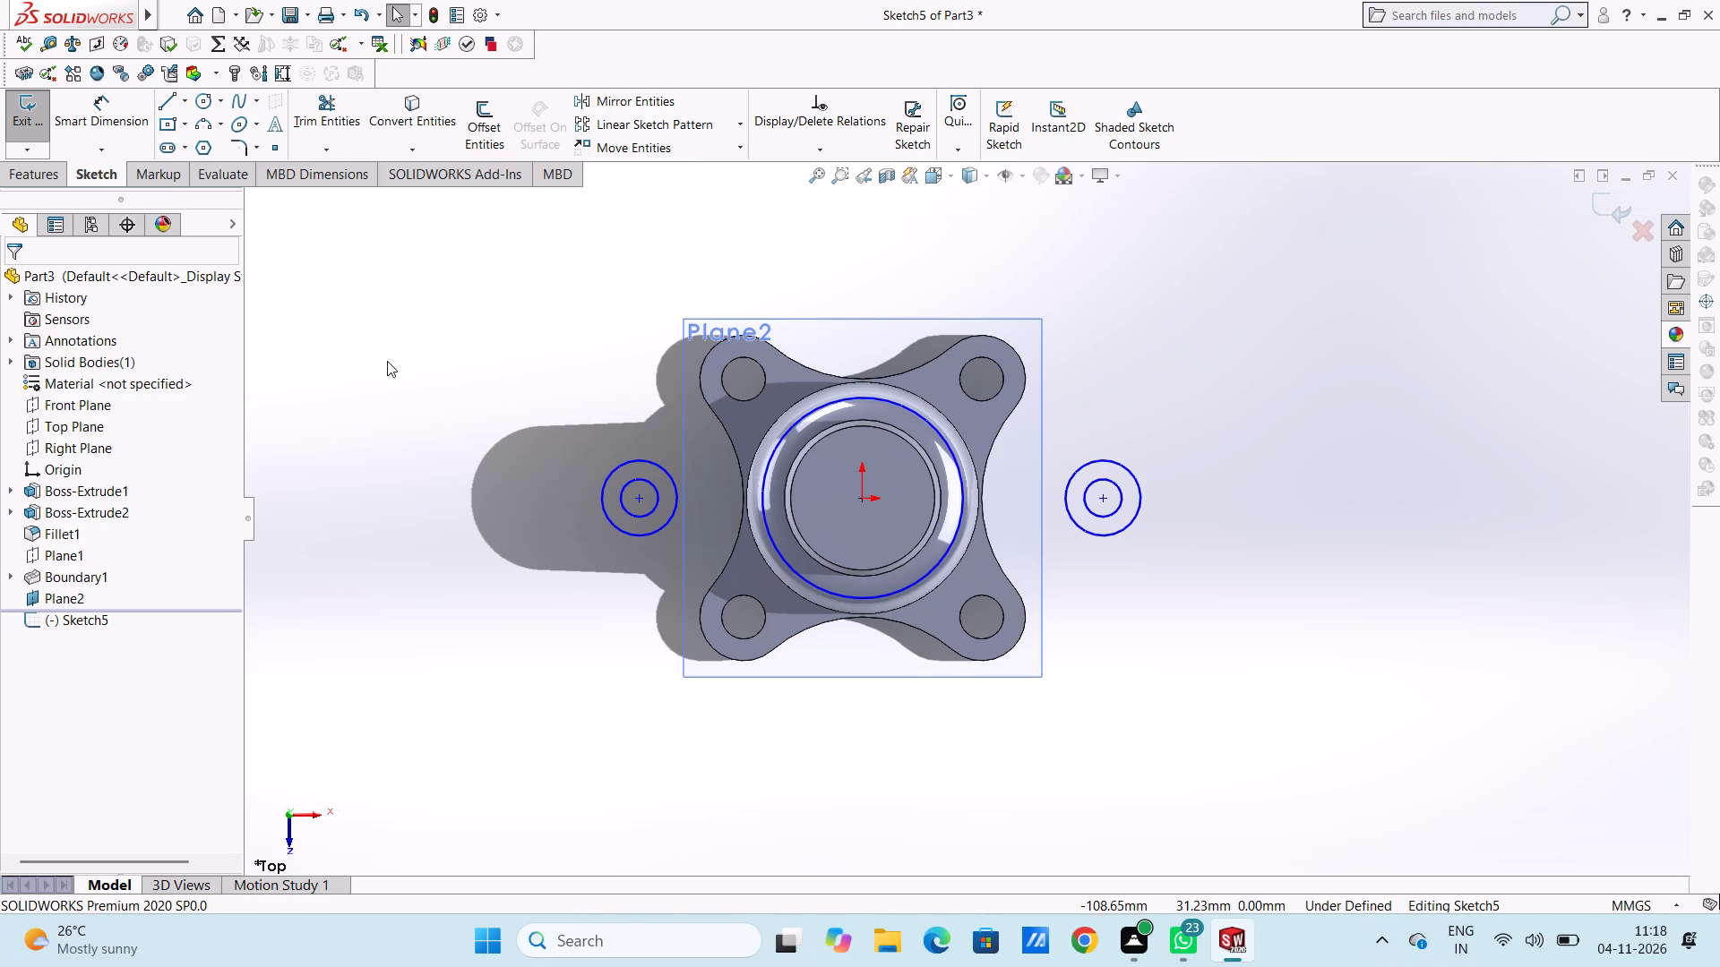
Add a diameter dimension to the 32 mm radius circle centred on the origin.
click(125, 108)
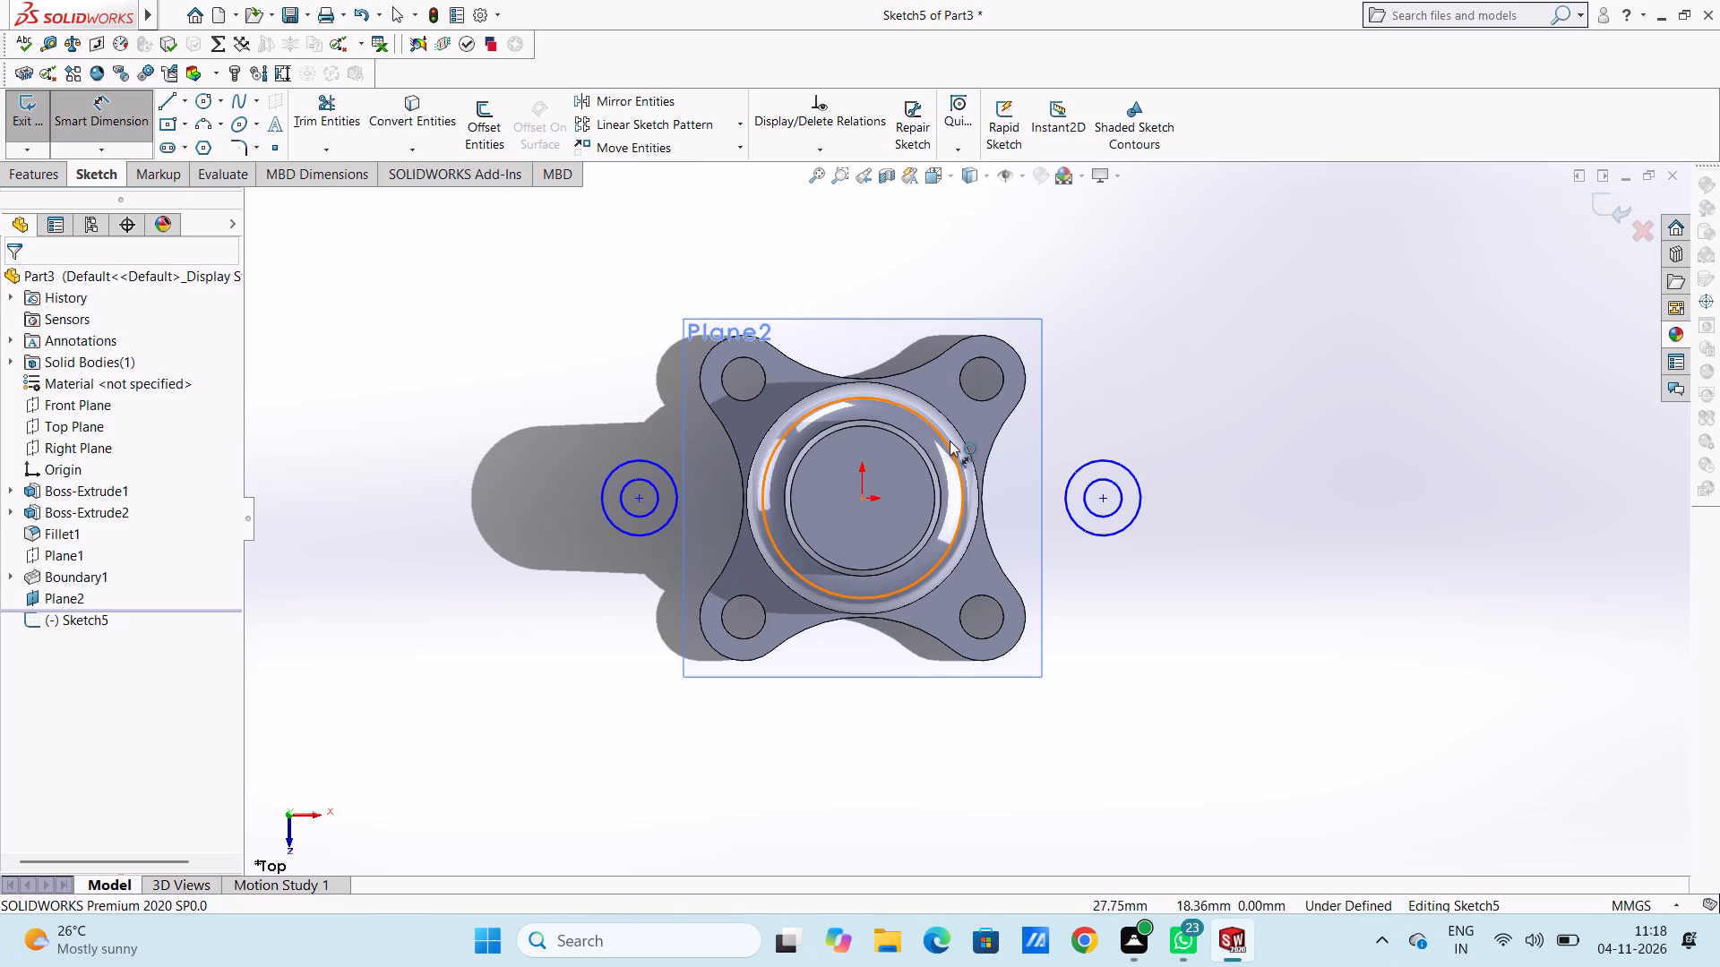
click(950, 441)
click(1295, 273)
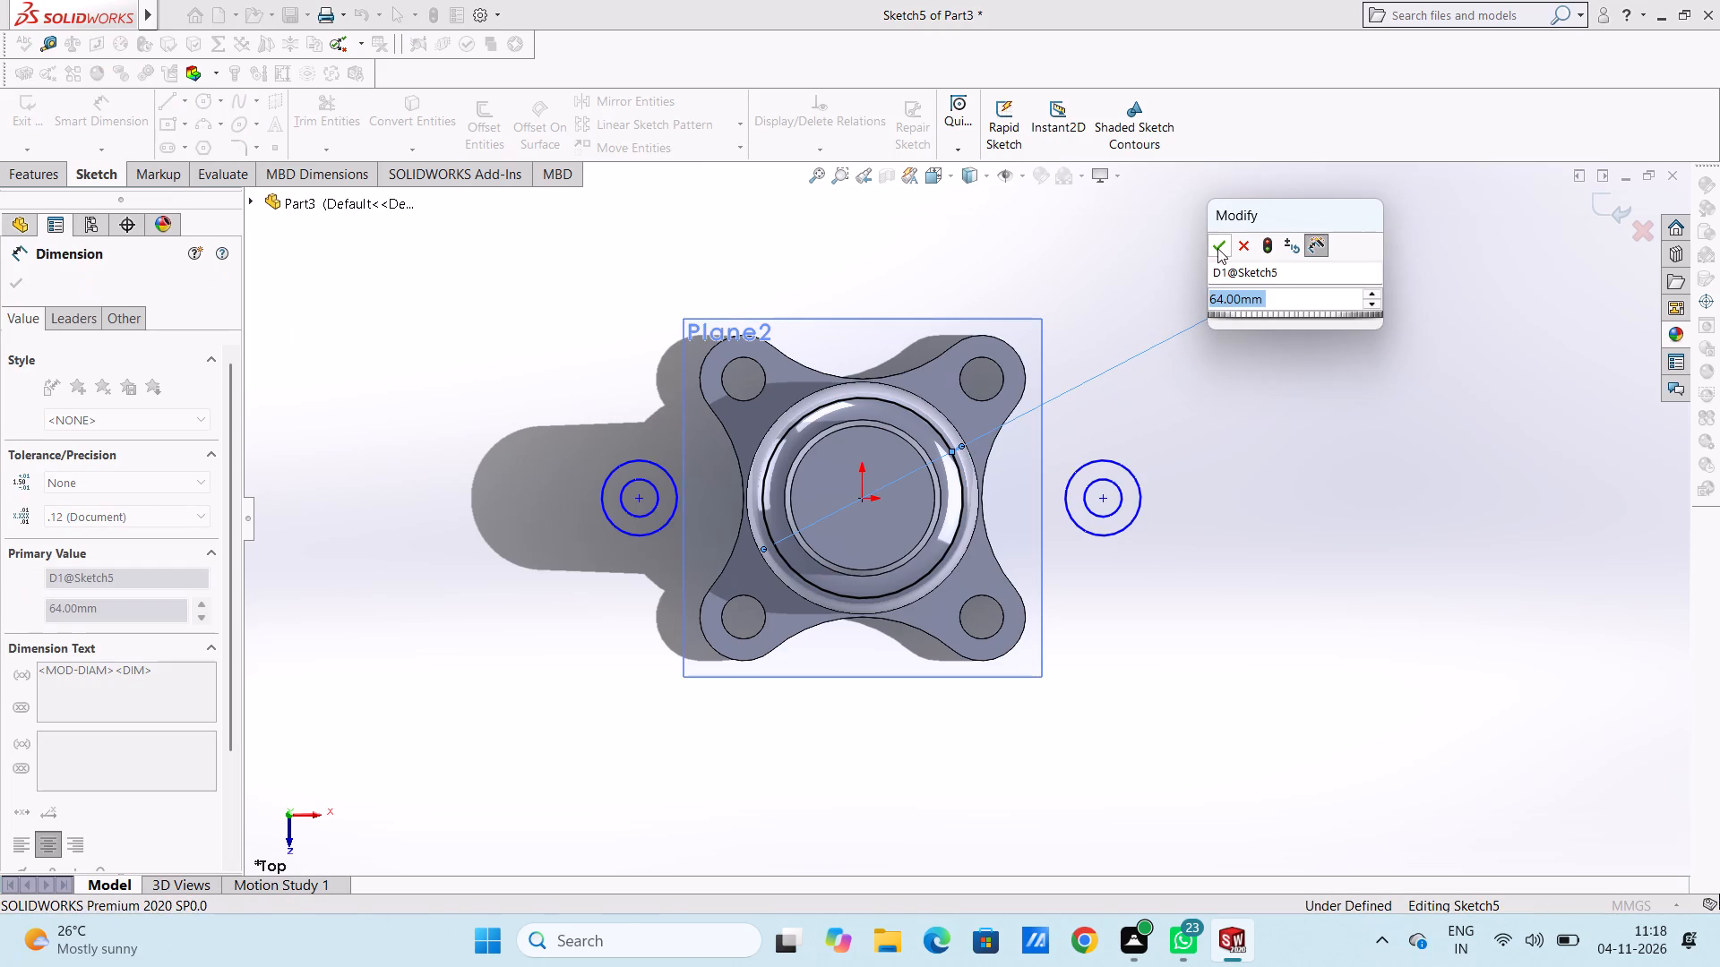
click(1217, 247)
click(1180, 278)
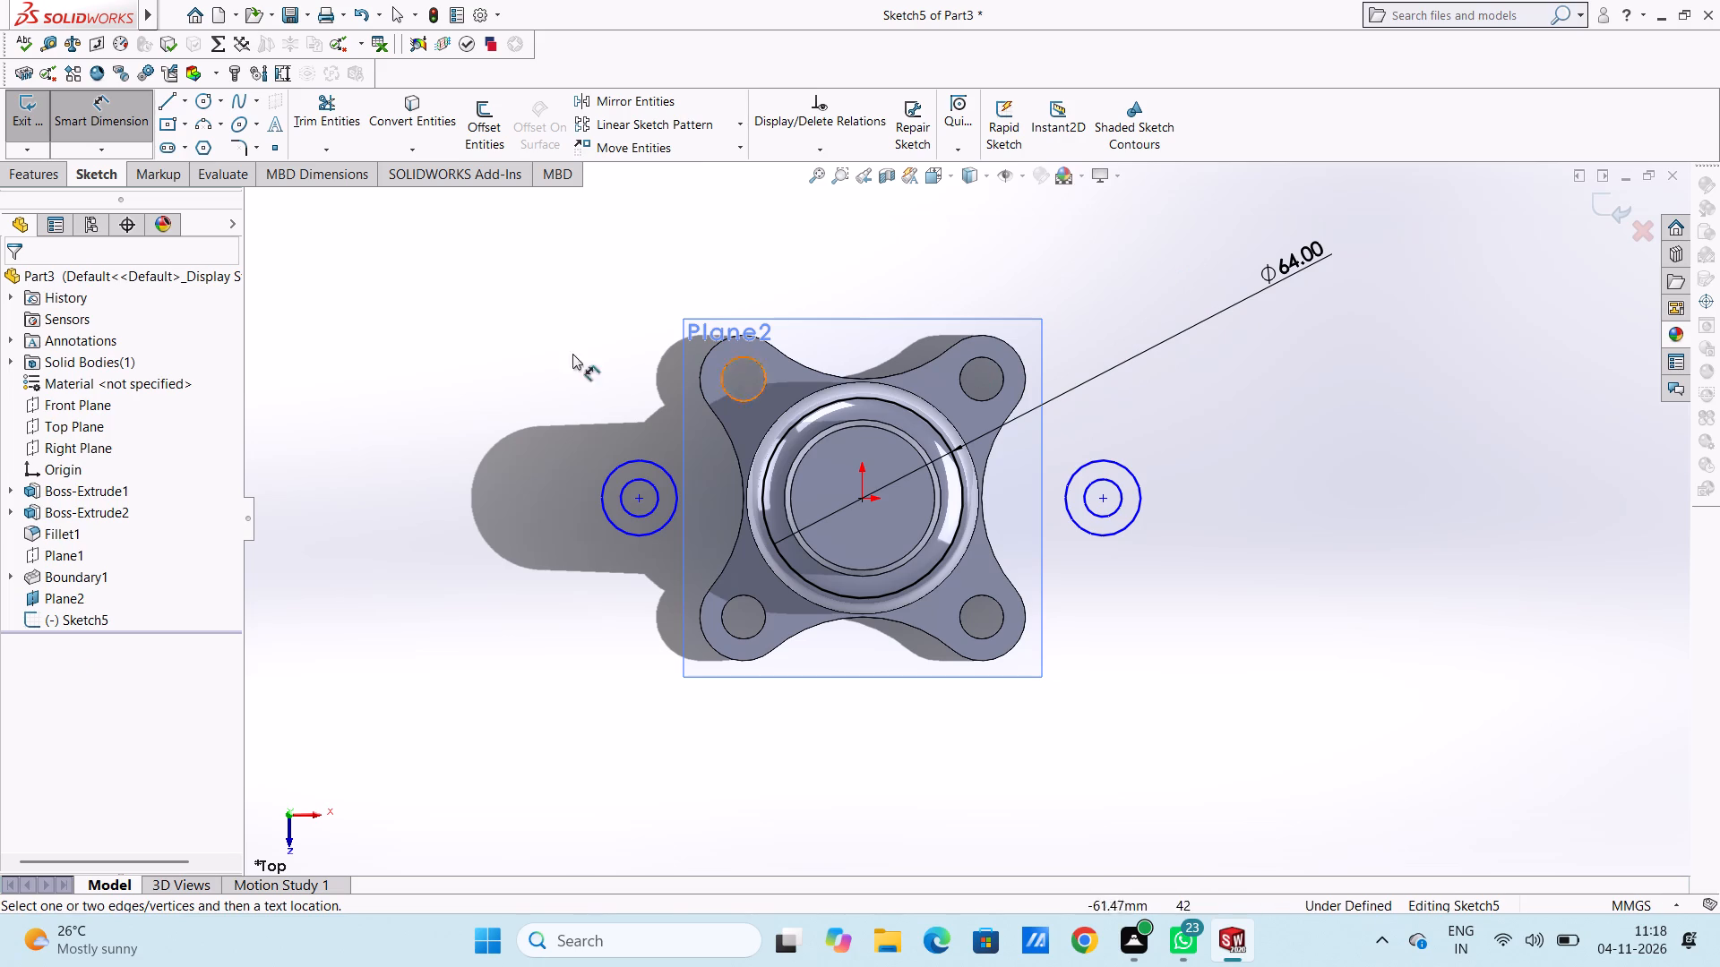
Draw a 23 mm radius circle centred on the origin, matching the top edge of the neck.
click(200, 100)
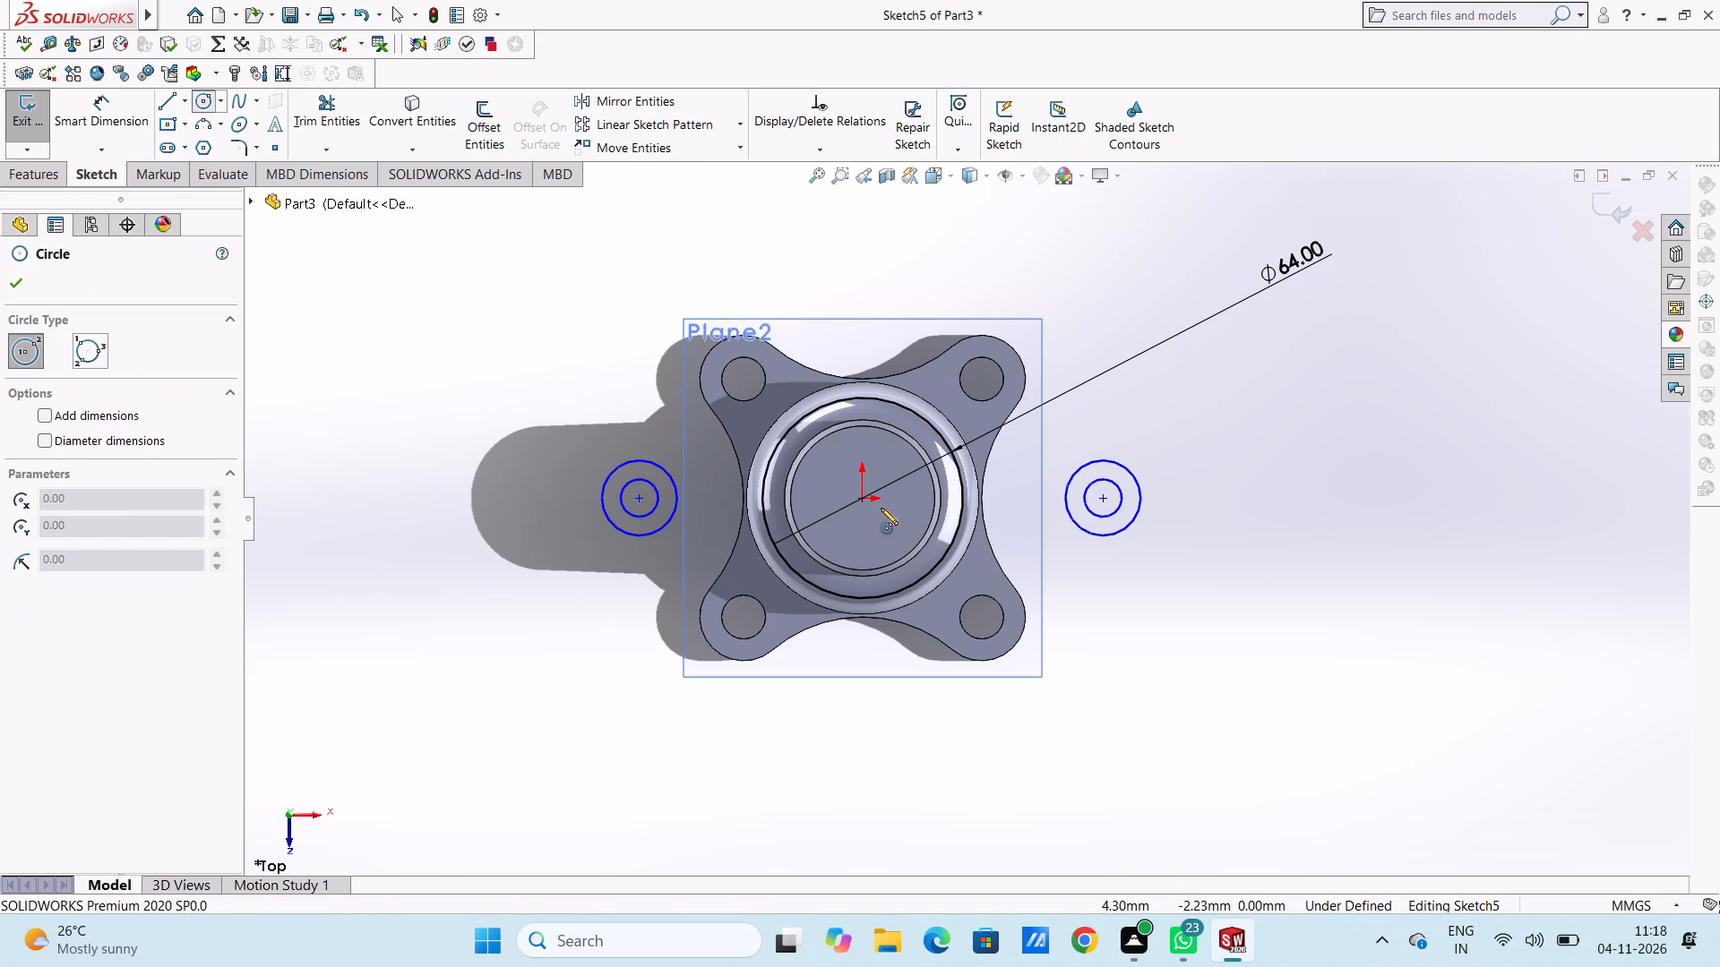
click(860, 499)
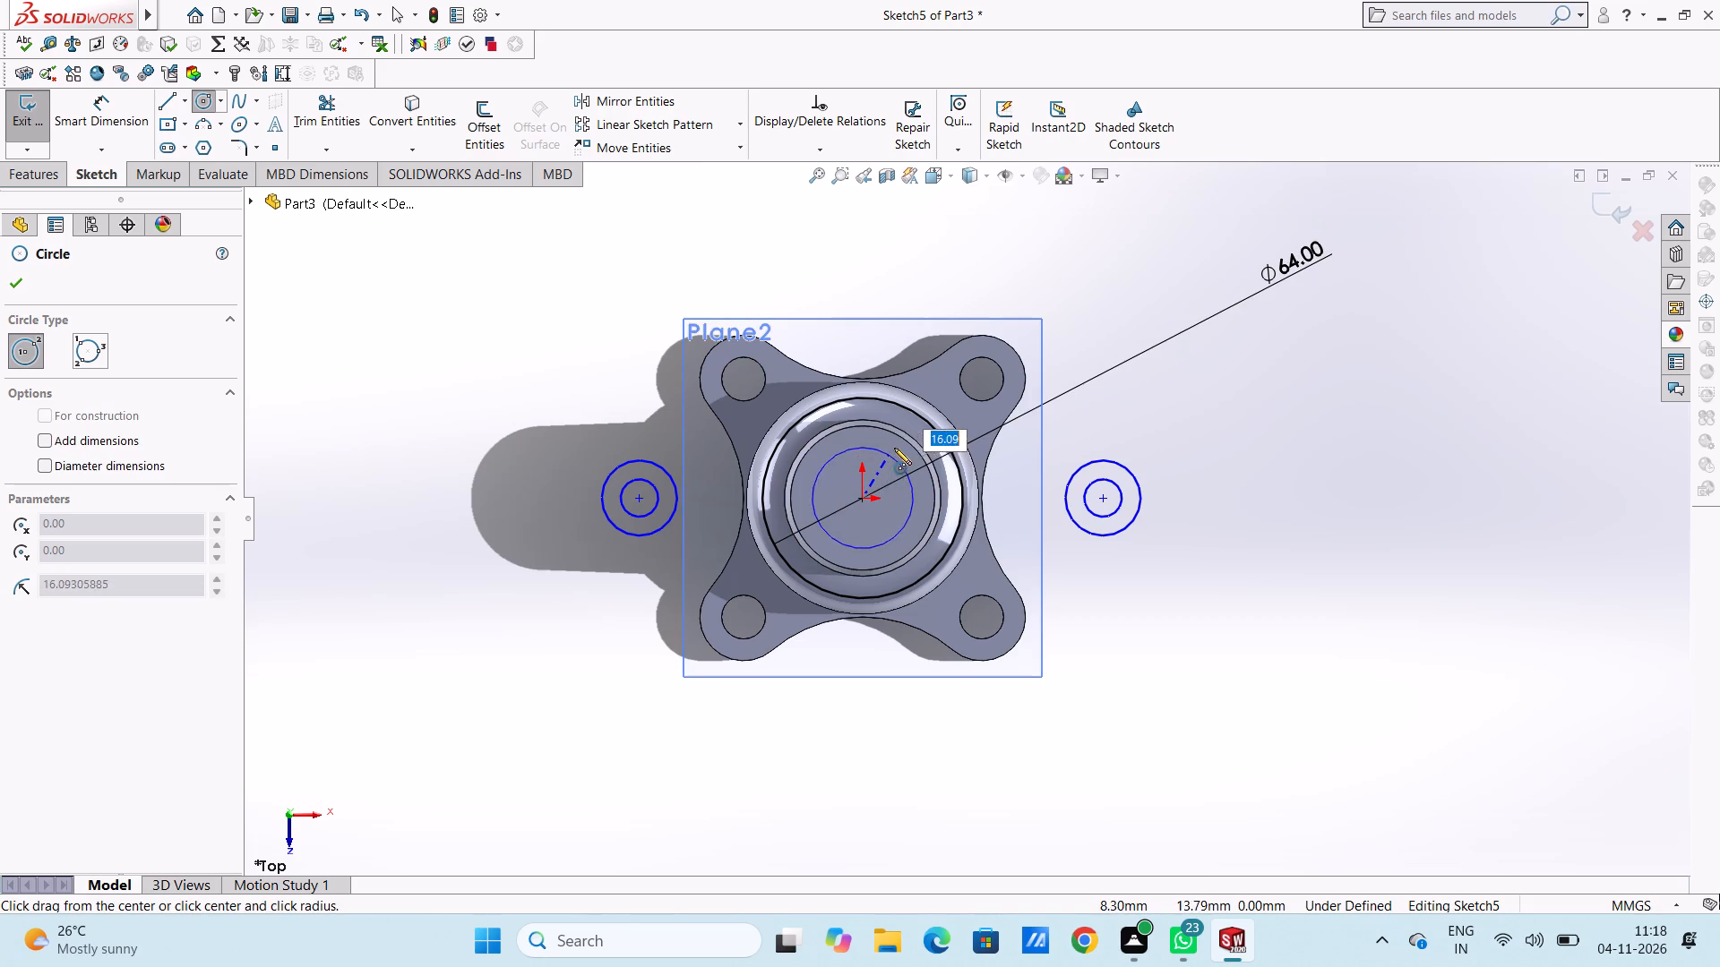
click(901, 436)
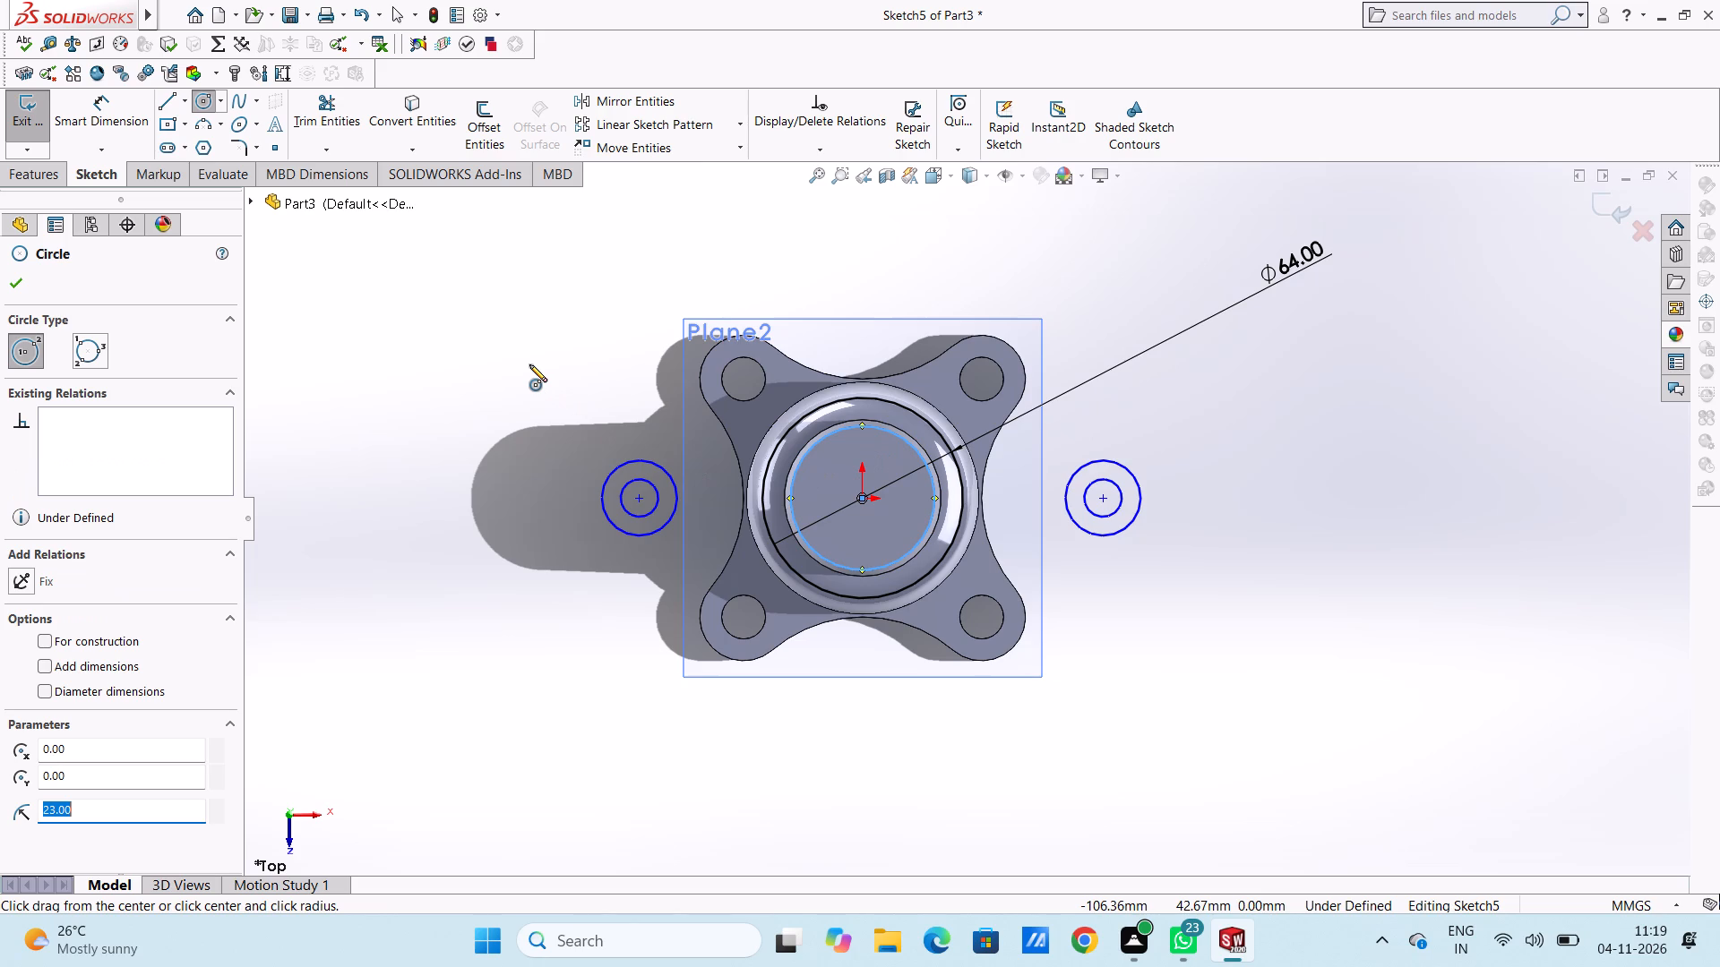
Add a diameter dimension to the smaller of the two circles centred on the origin.
click(7, 278)
click(412, 321)
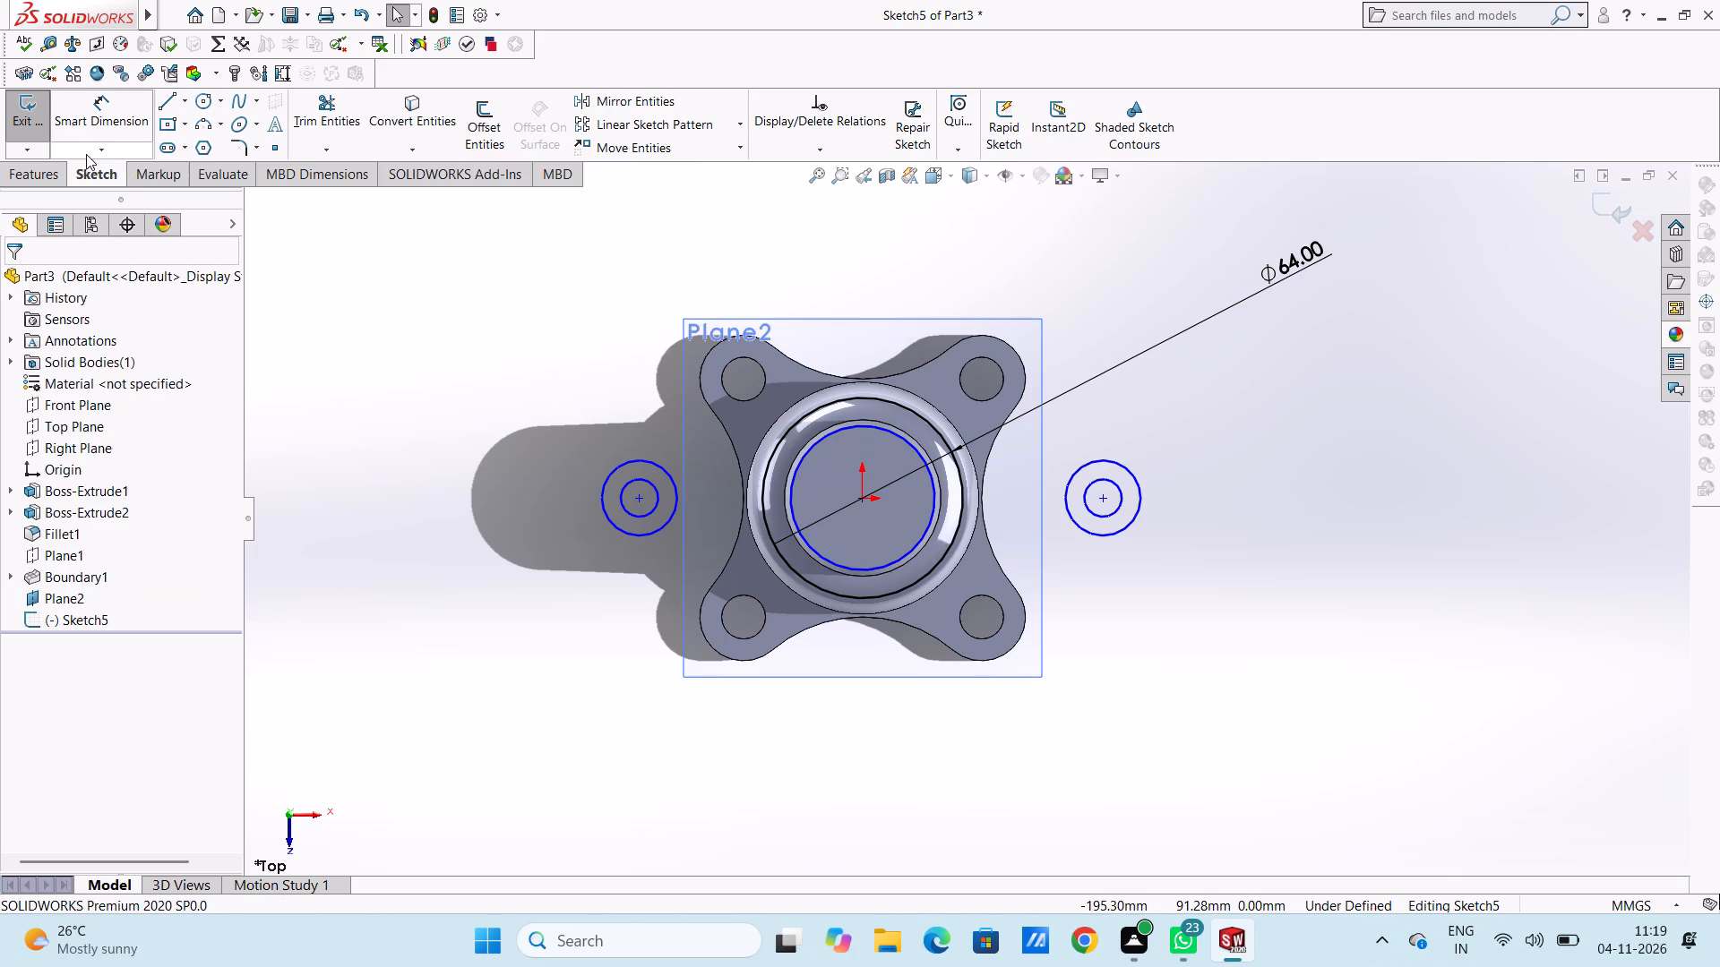
click(105, 119)
click(797, 466)
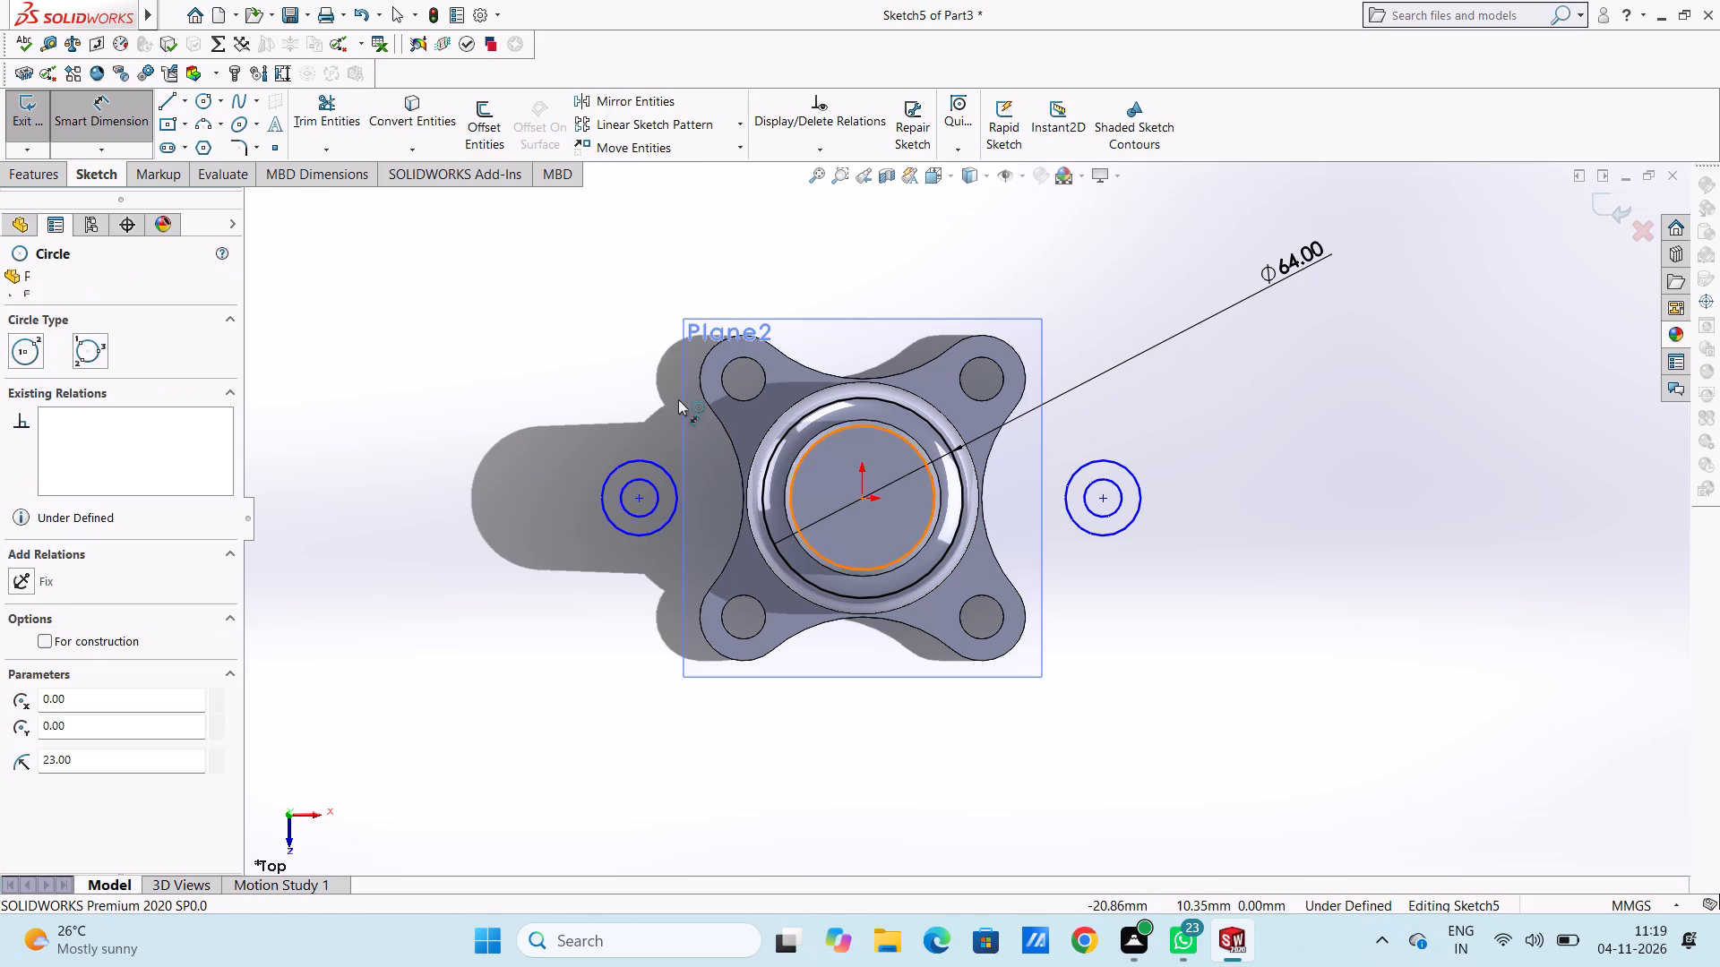
click(558, 267)
click(476, 243)
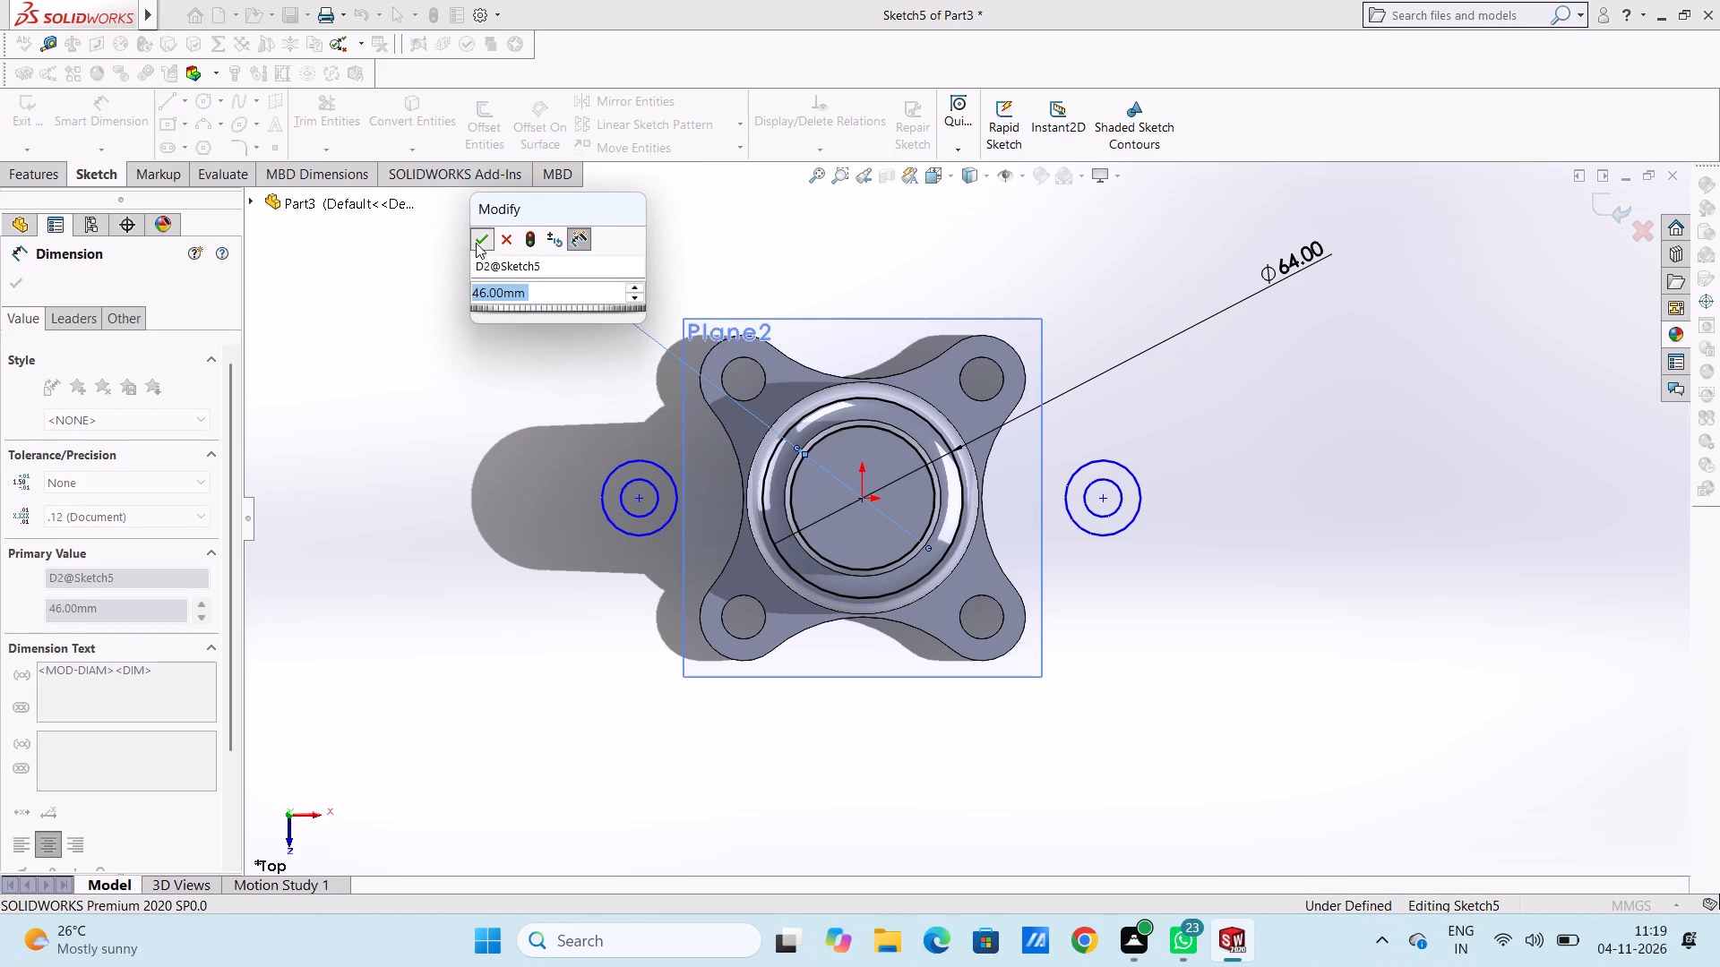
click(448, 279)
Dimension the horizontal distance from the negative-X ear circles' centre to the origin as 50 mm.
scroll(883, 626, up, 2)
scroll(914, 631, down, 3)
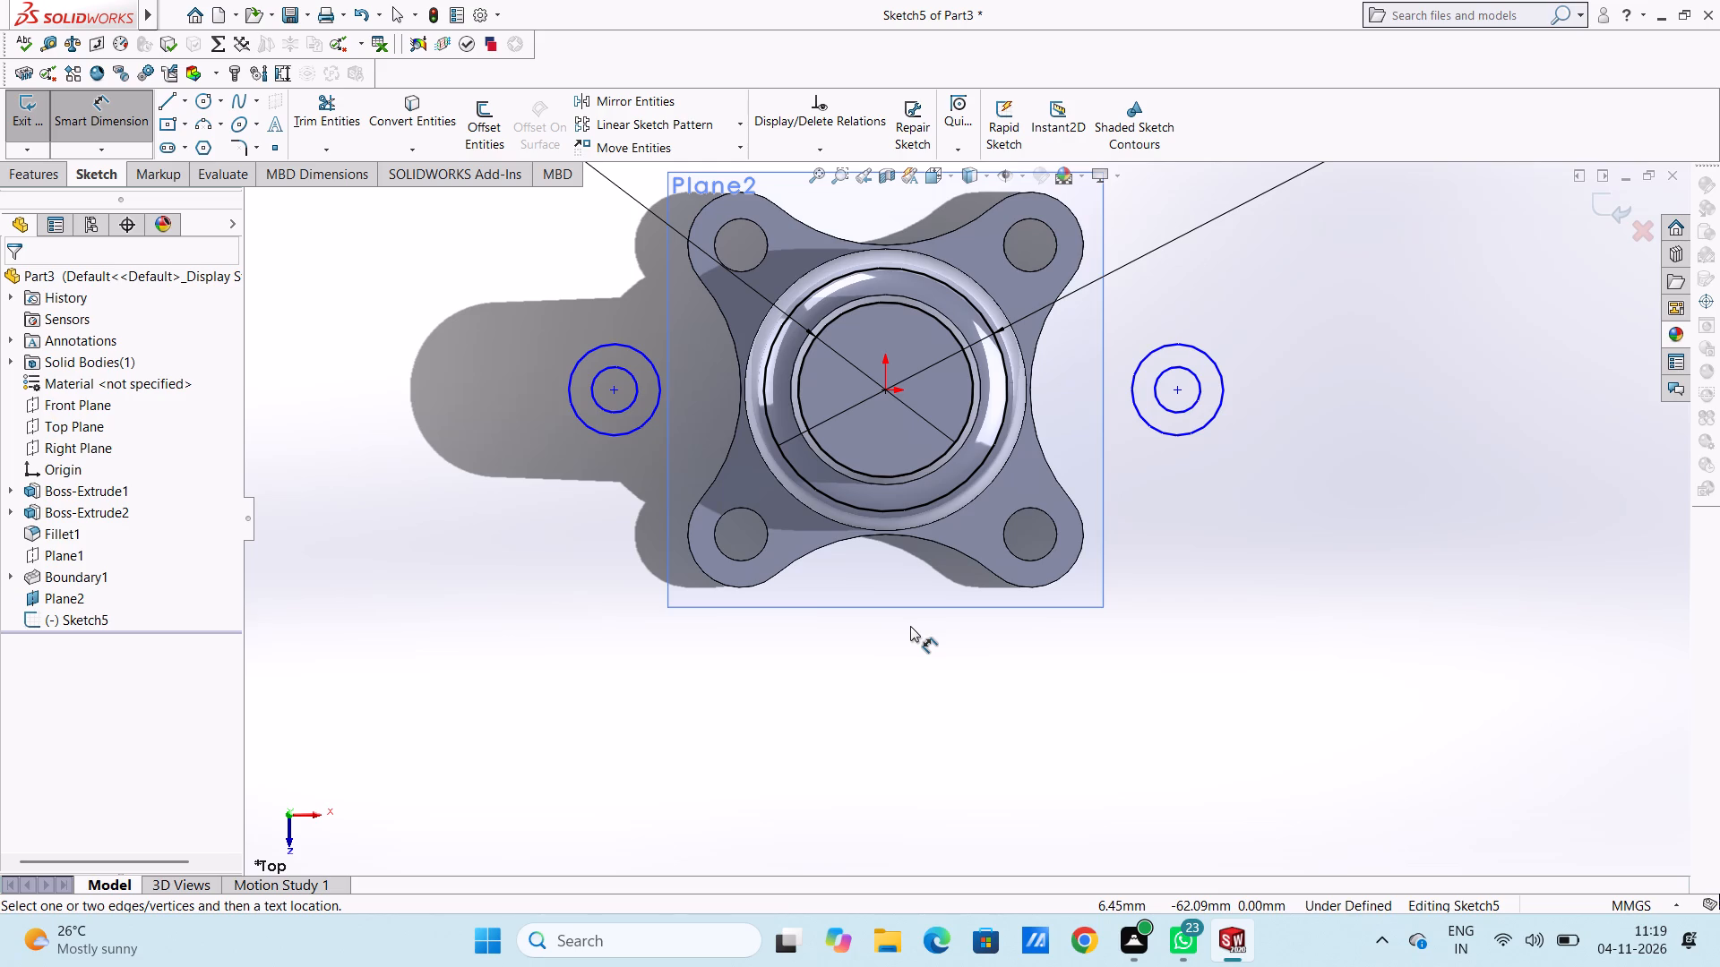
click(614, 389)
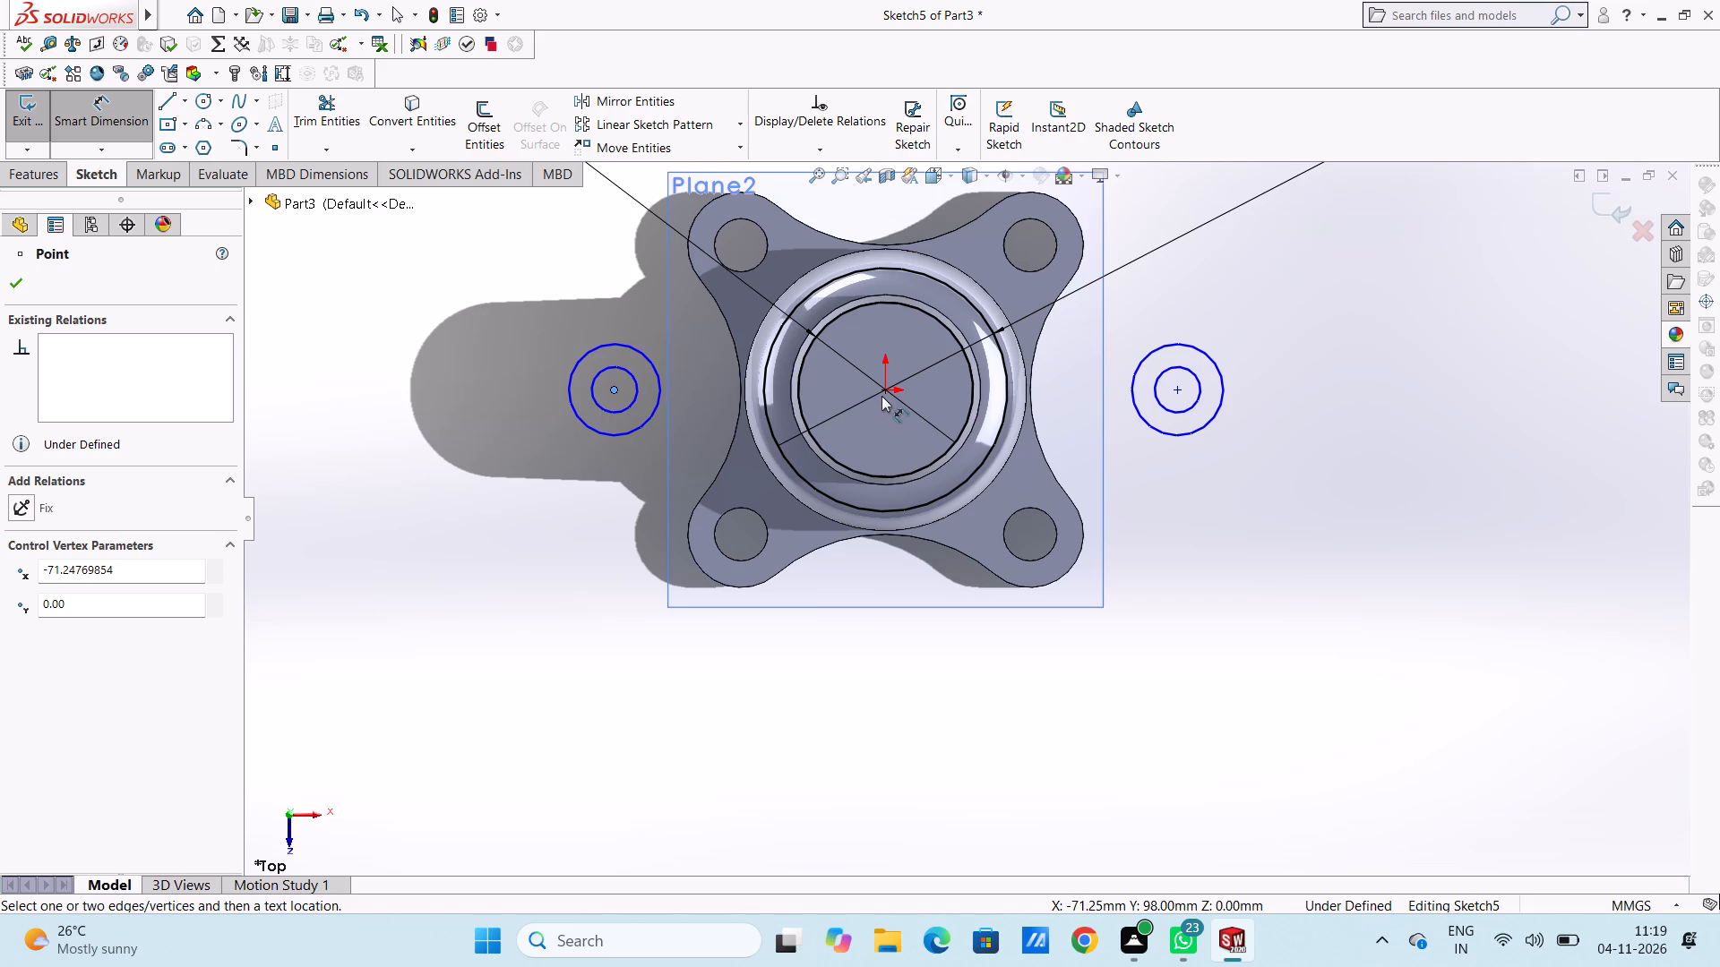
click(883, 392)
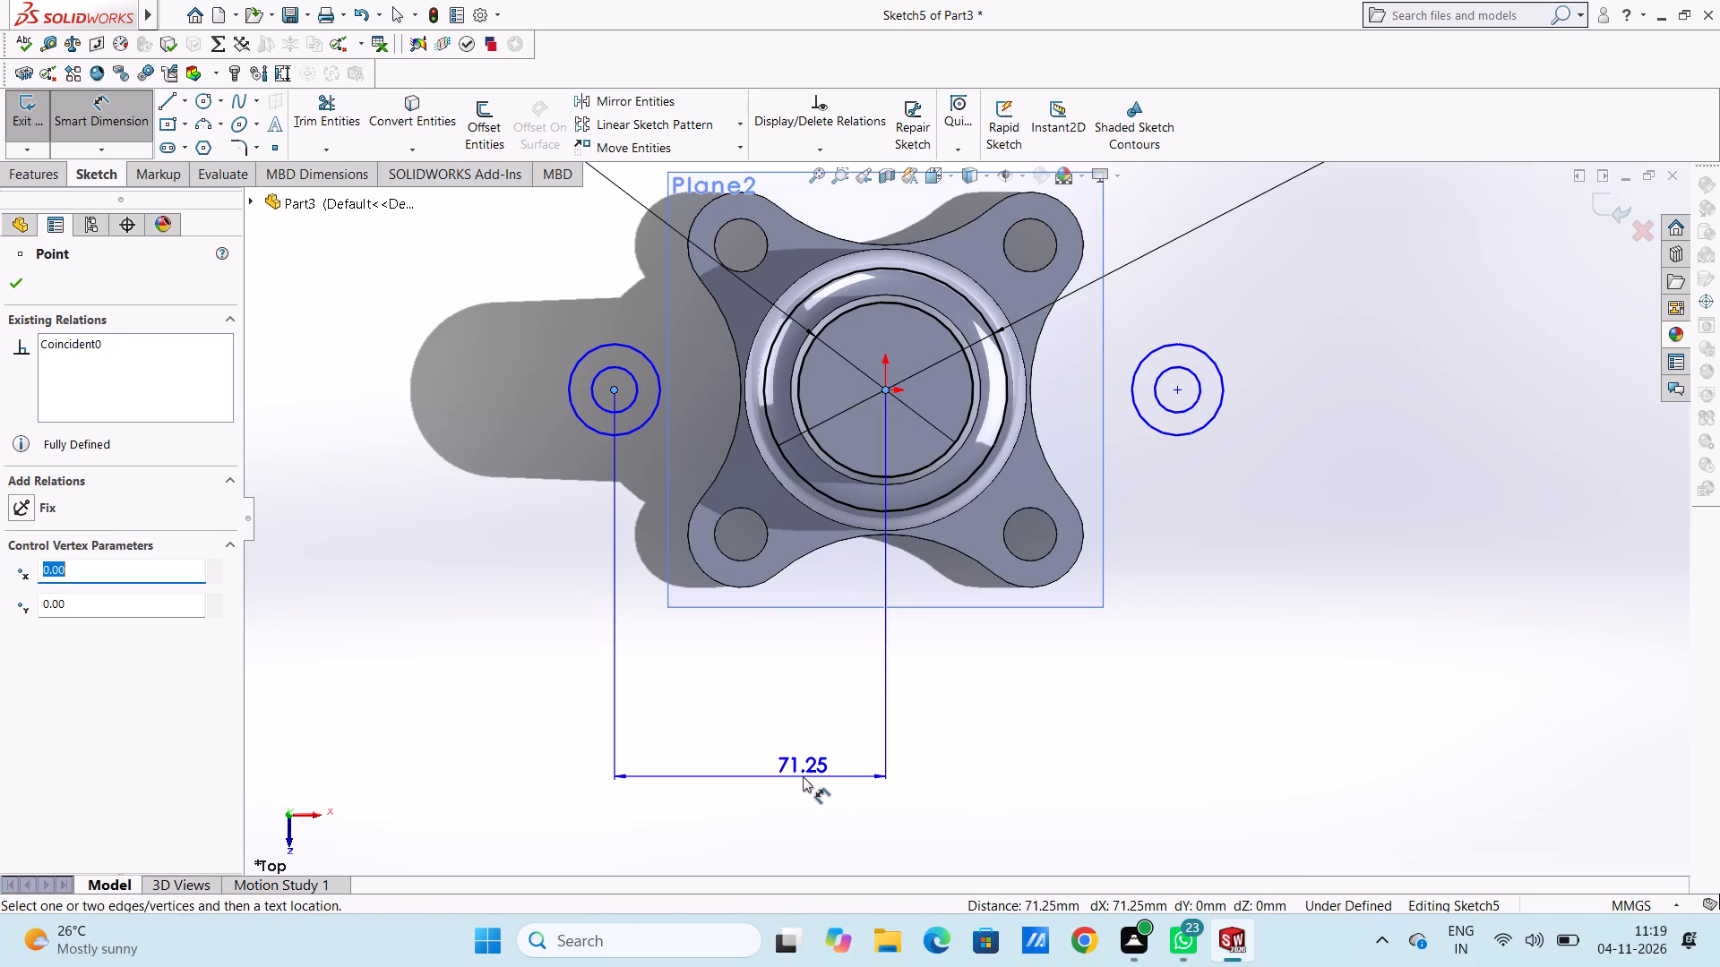
click(803, 776)
text(50)
key(Return)
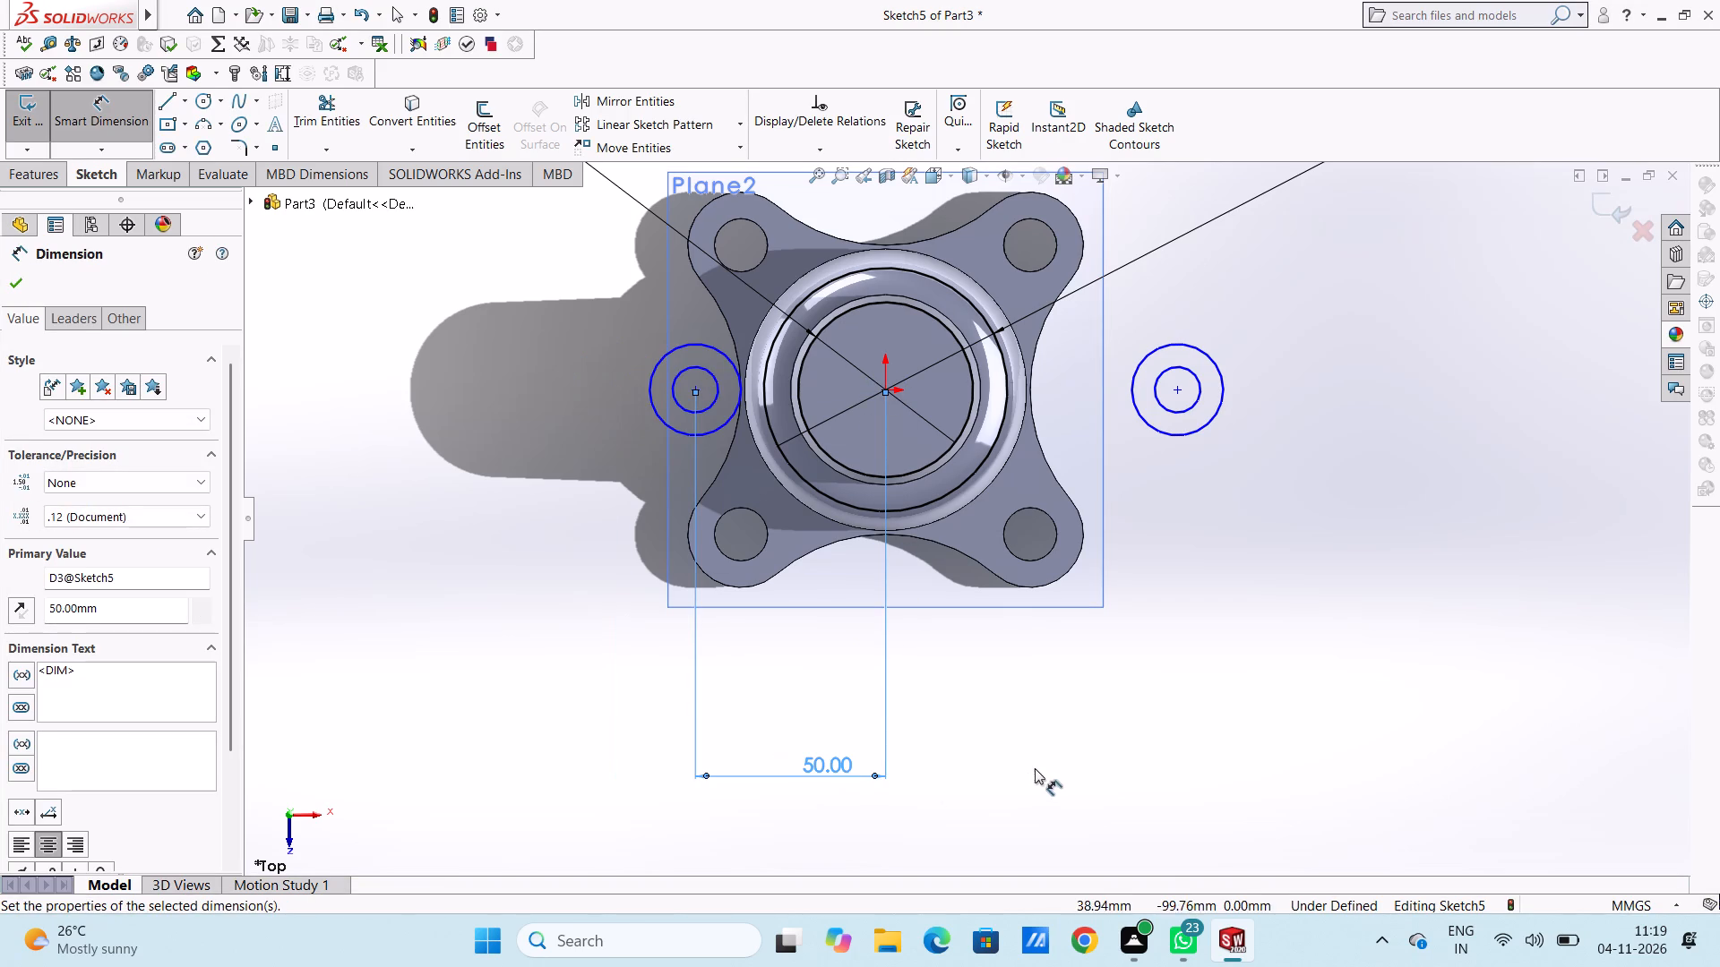
click(1038, 765)
Dimension the horizontal distance from the origin to the positive-X ear circles' centre as 50 mm.
click(880, 387)
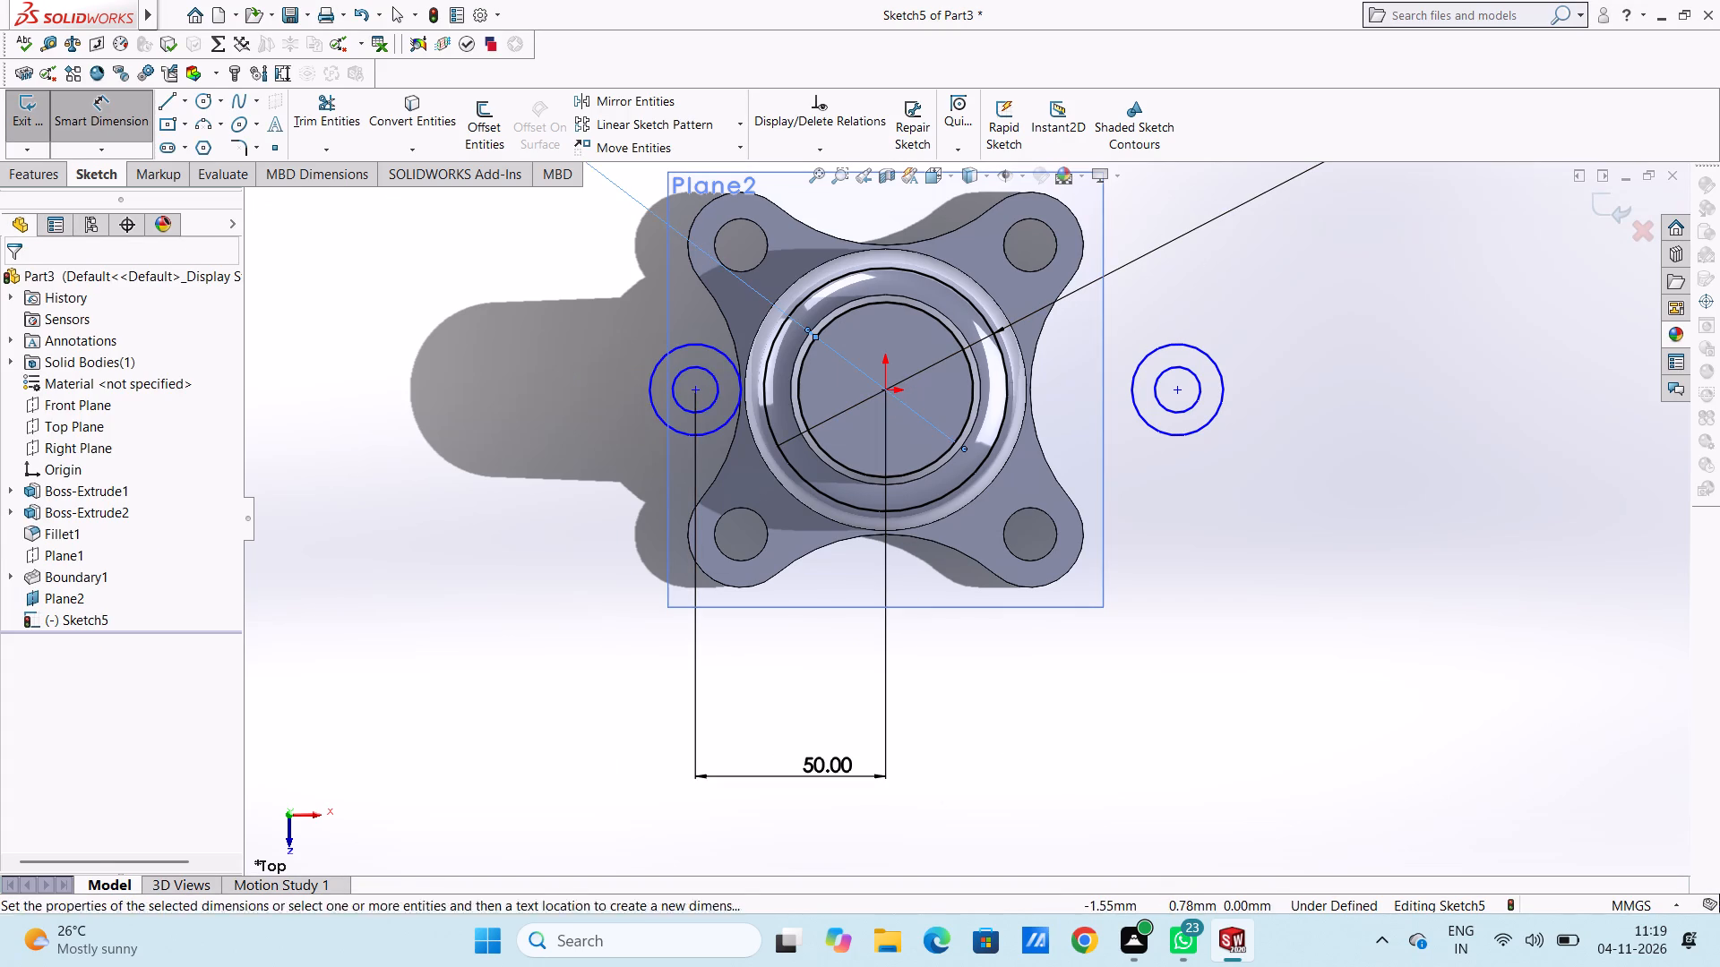
click(1260, 290)
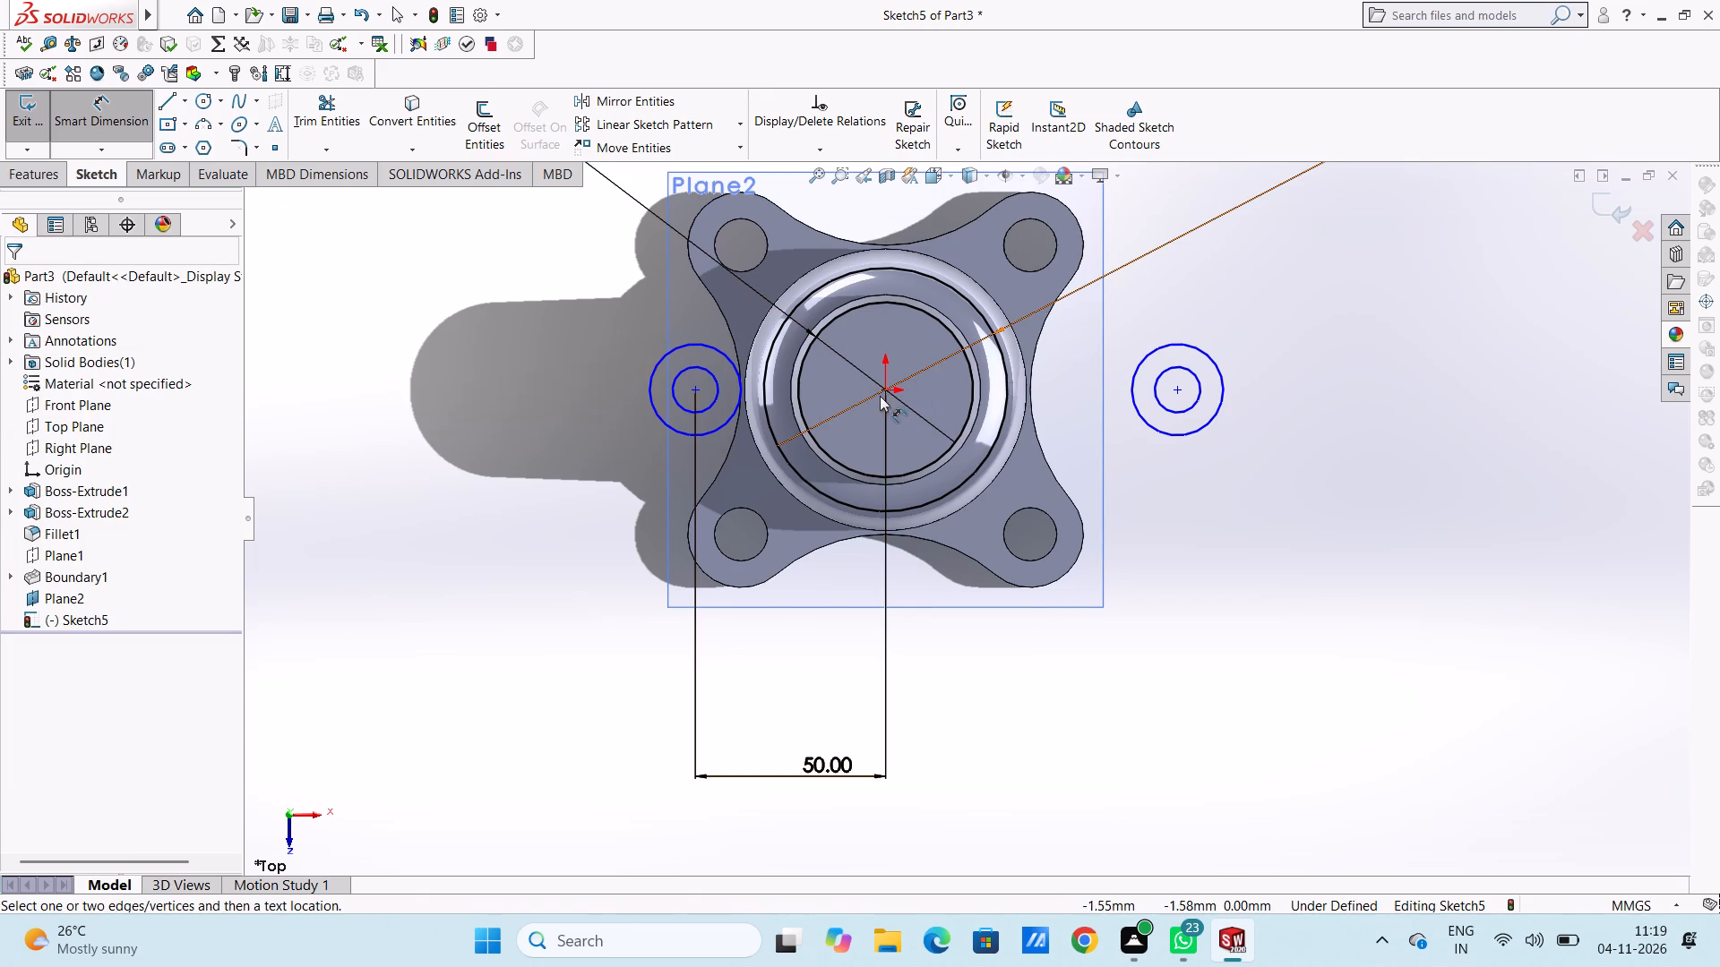
click(883, 391)
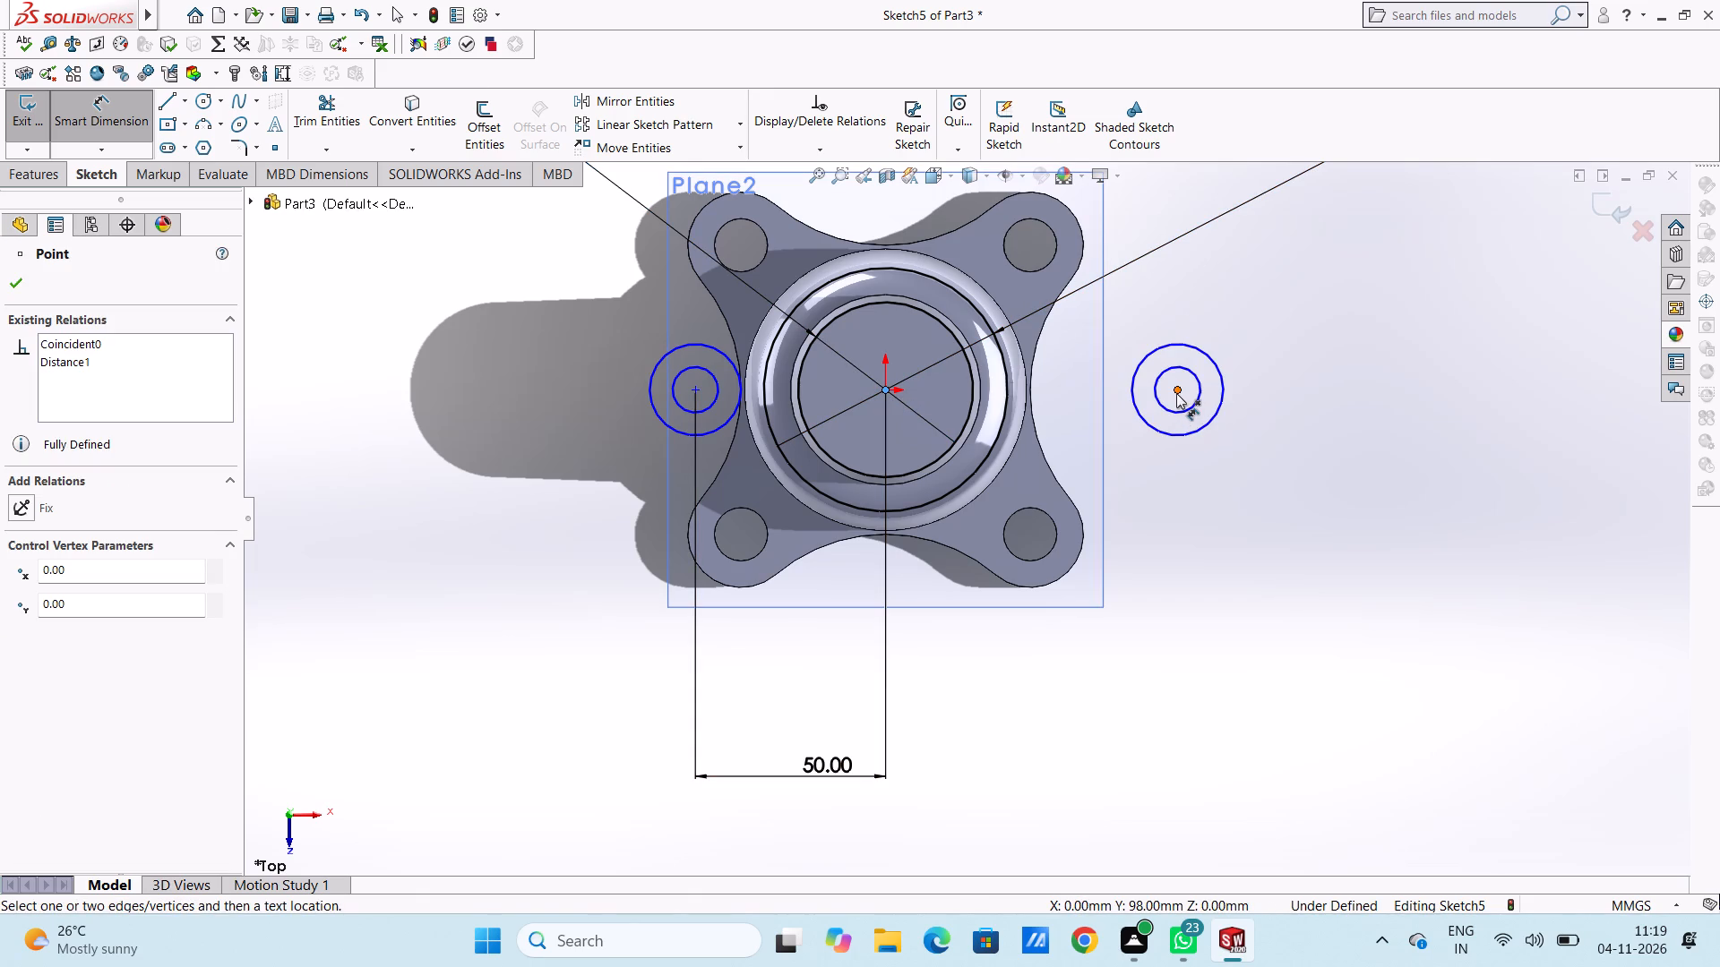
click(1177, 393)
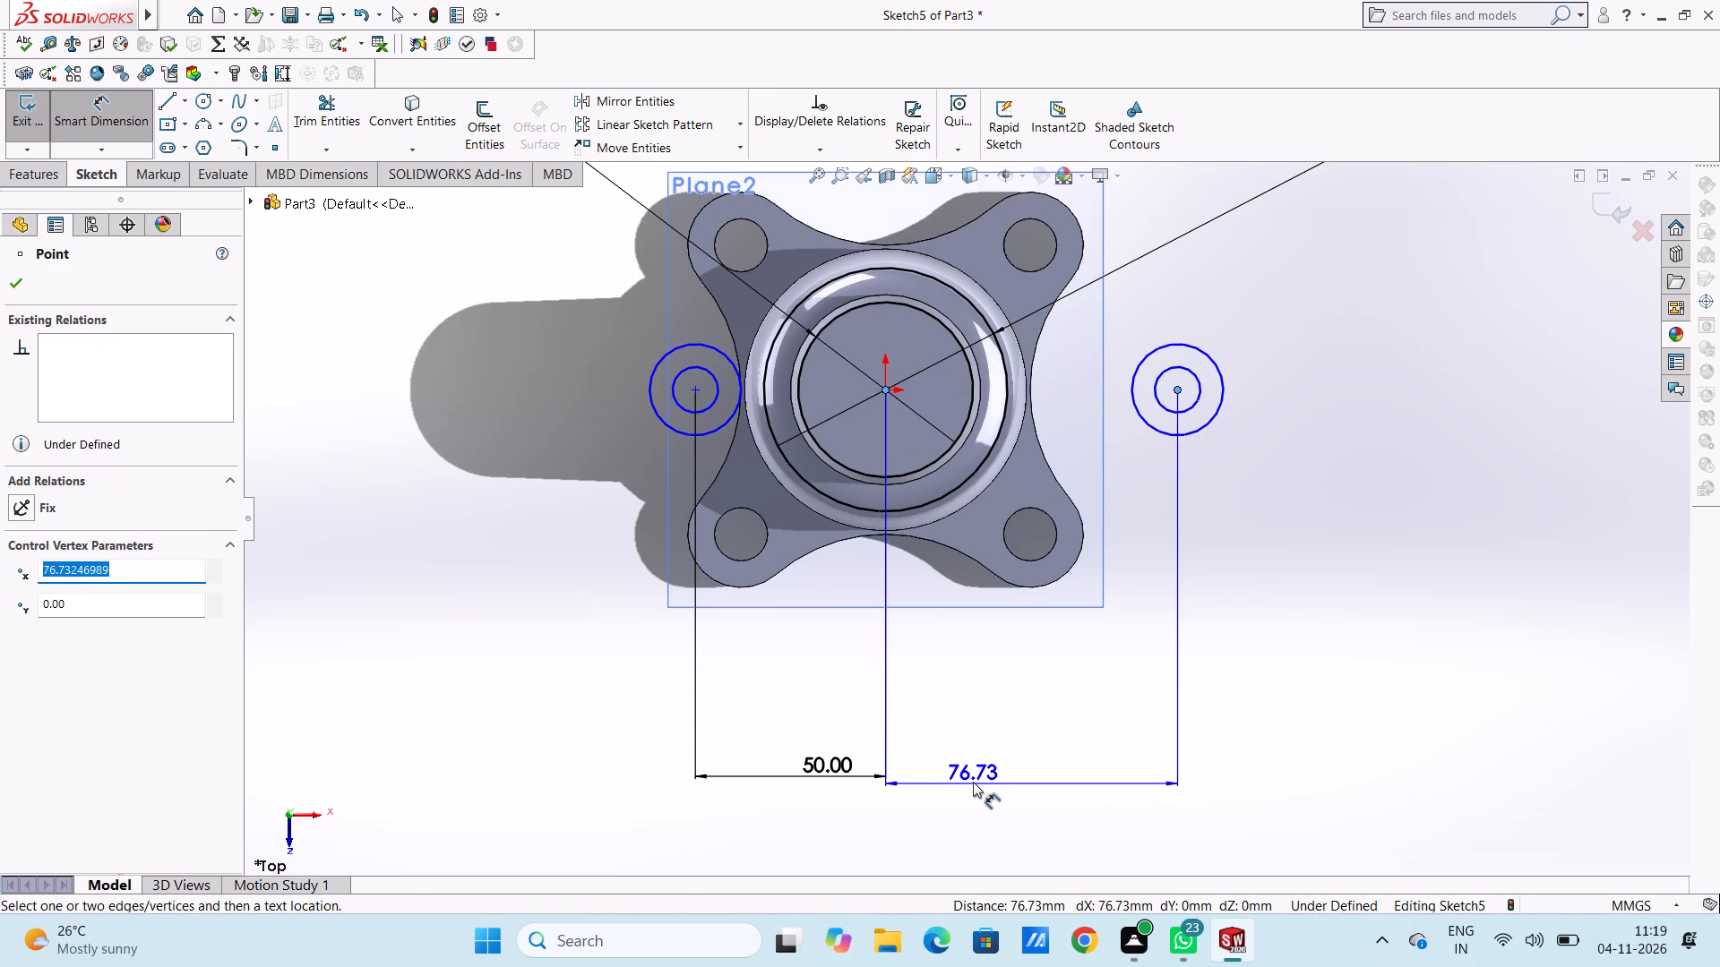
click(973, 777)
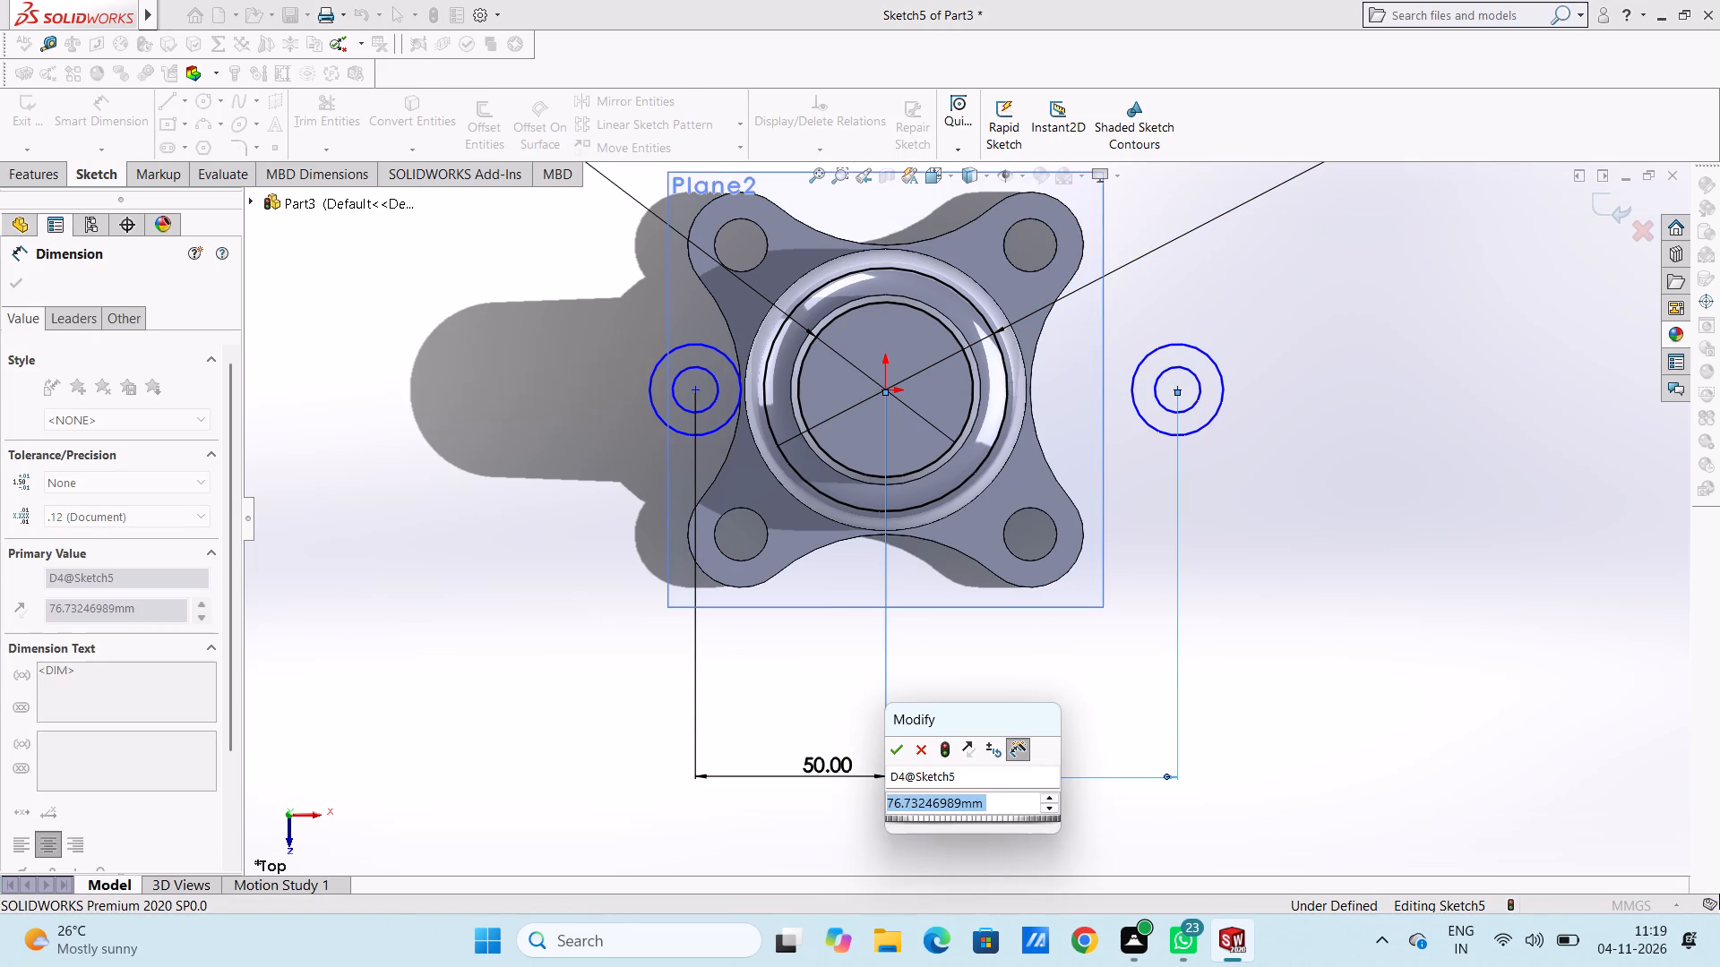
text(50)
key(Return)
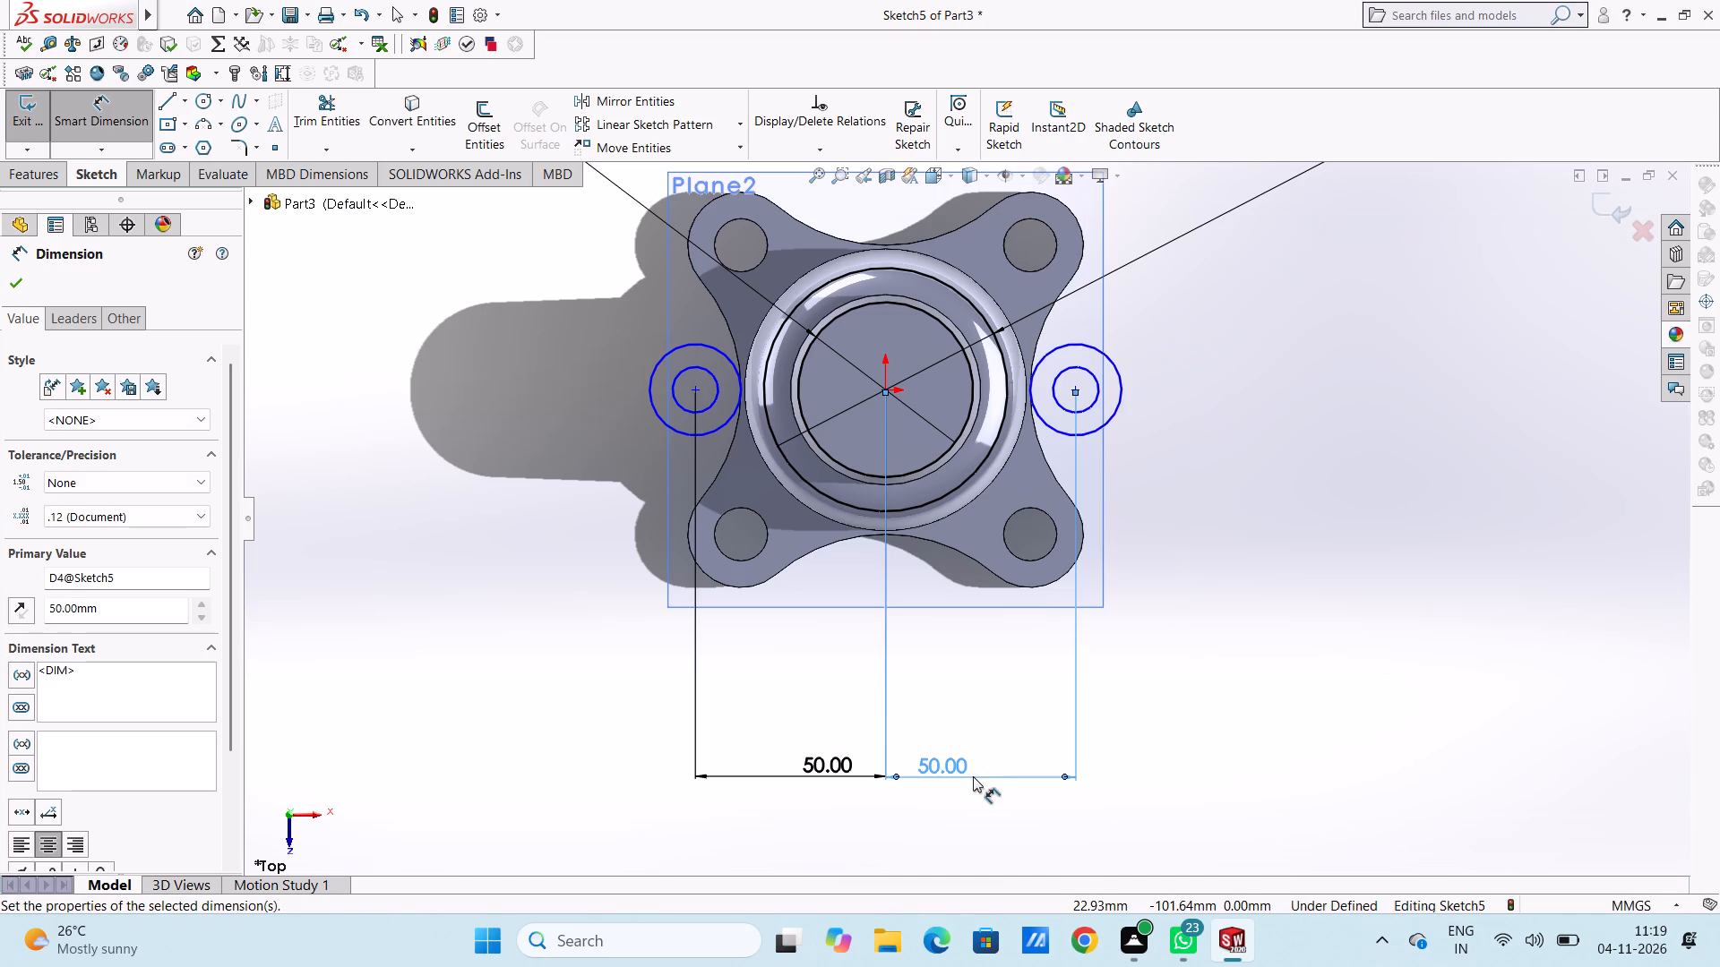
click(1019, 668)
Add diameter dimensions to the outer and inner circles of the ear on the negative X side.
scroll(959, 376, up, 3)
scroll(973, 397, down, 5)
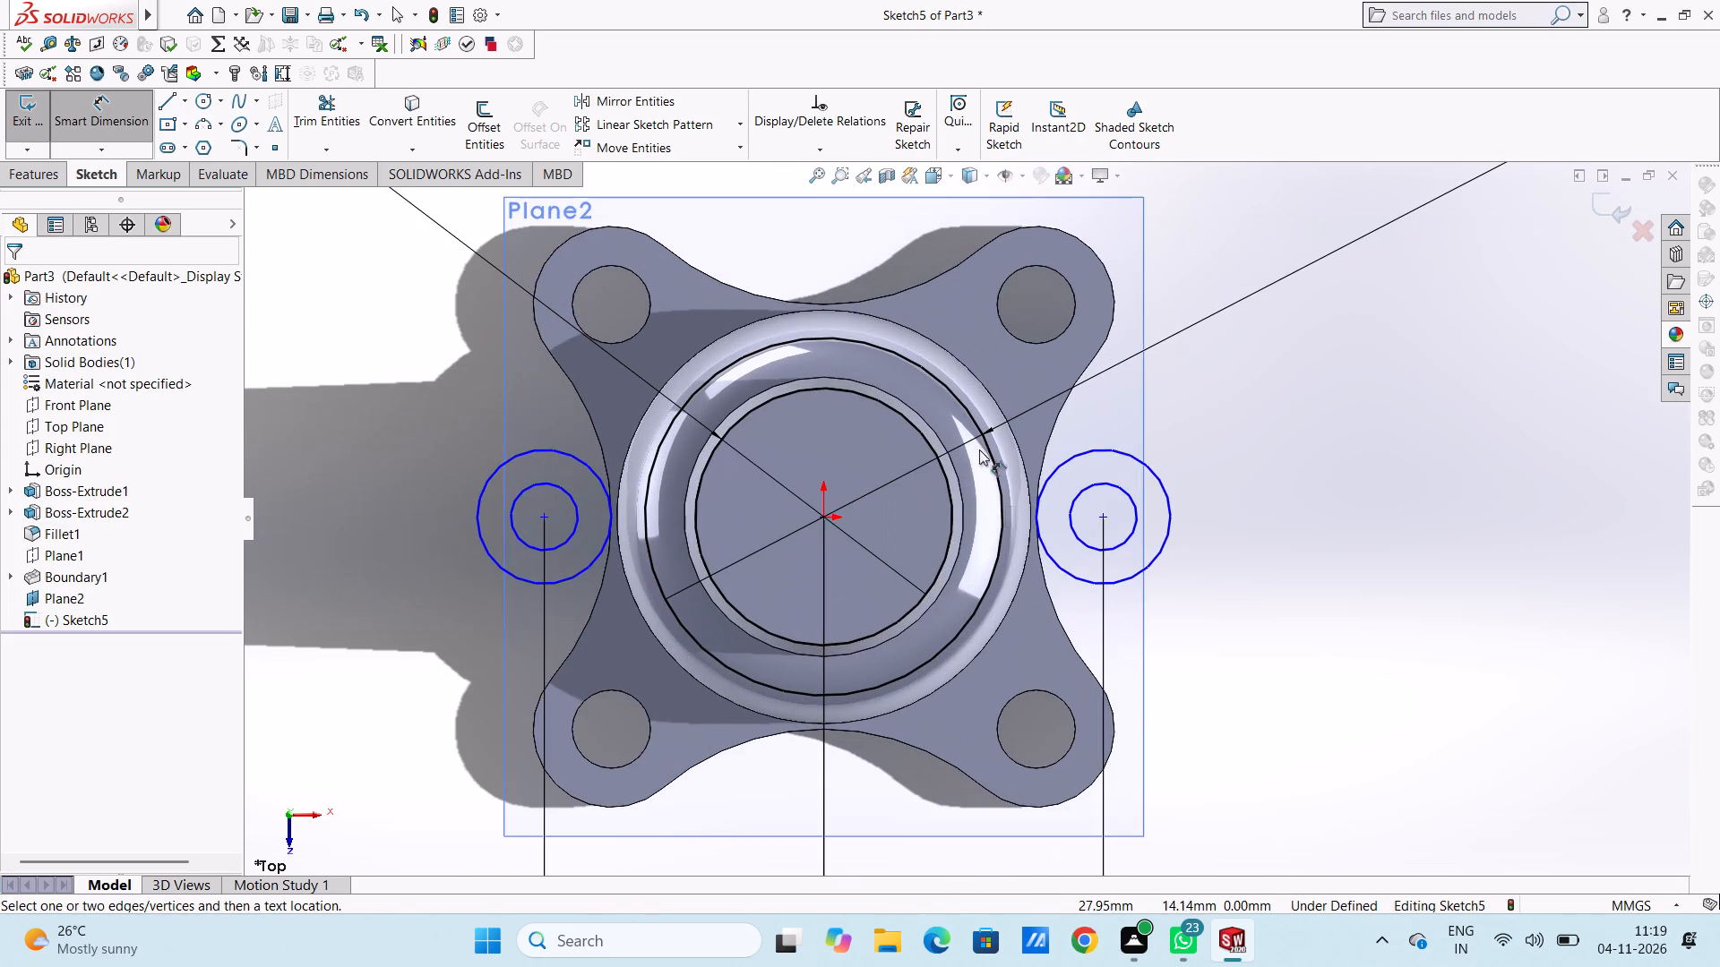
click(495, 472)
scroll(451, 413, up, 4)
click(491, 346)
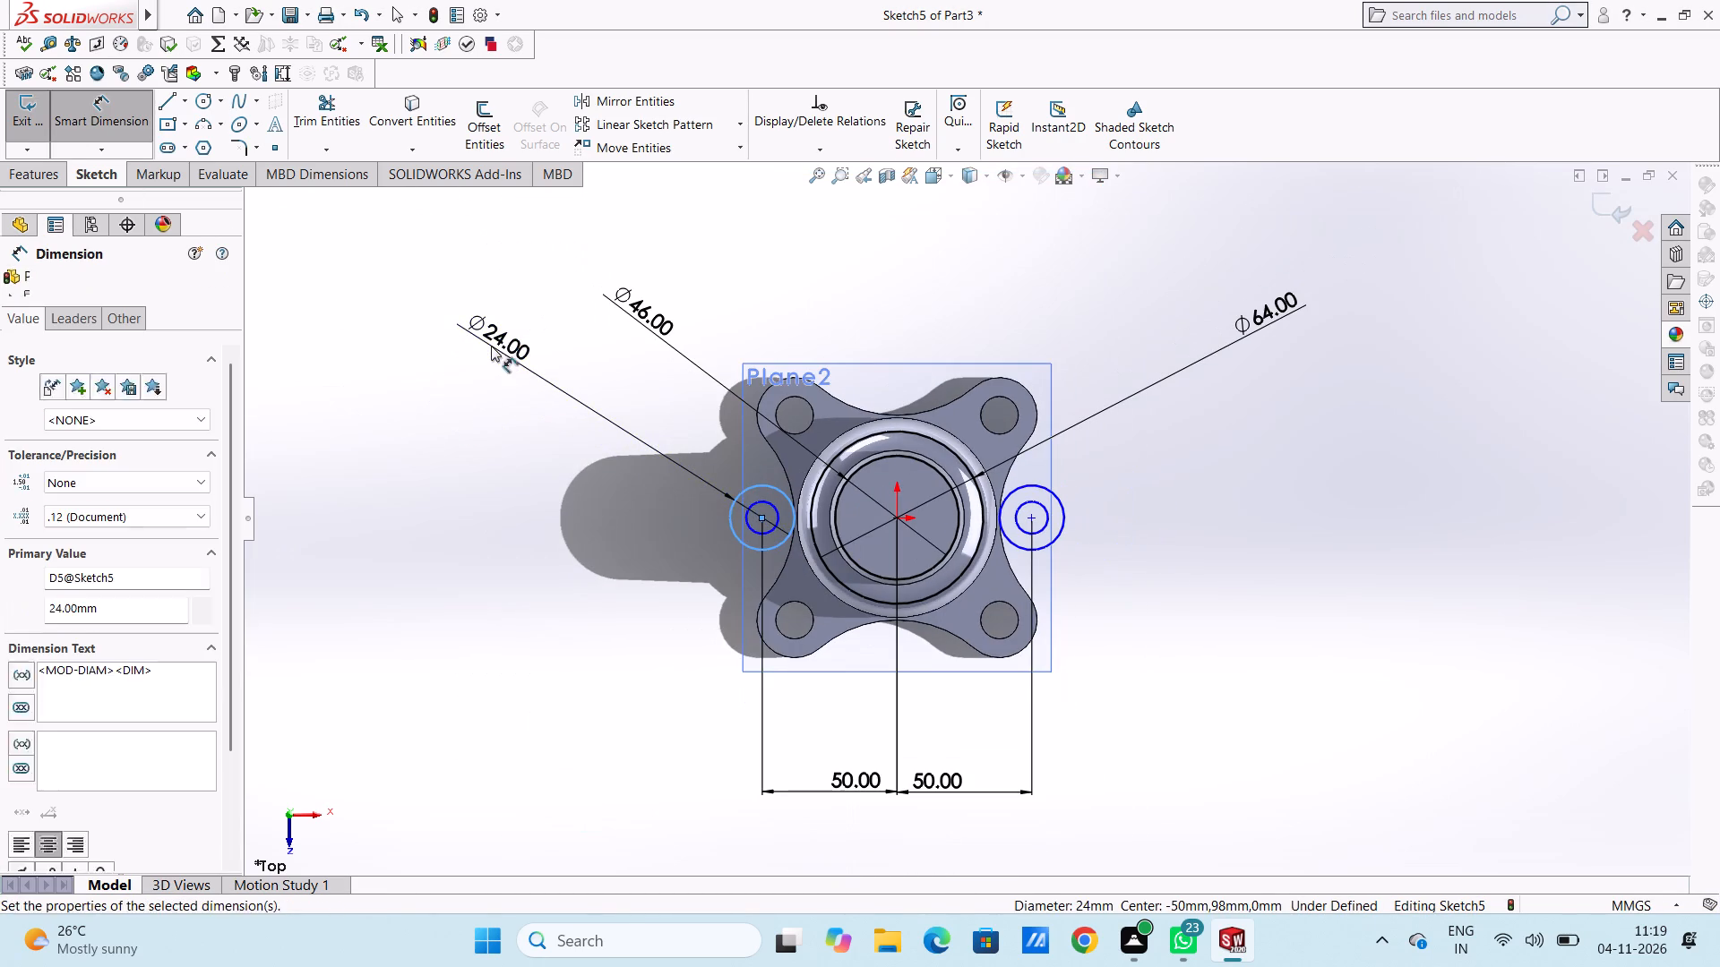
click(417, 310)
click(399, 314)
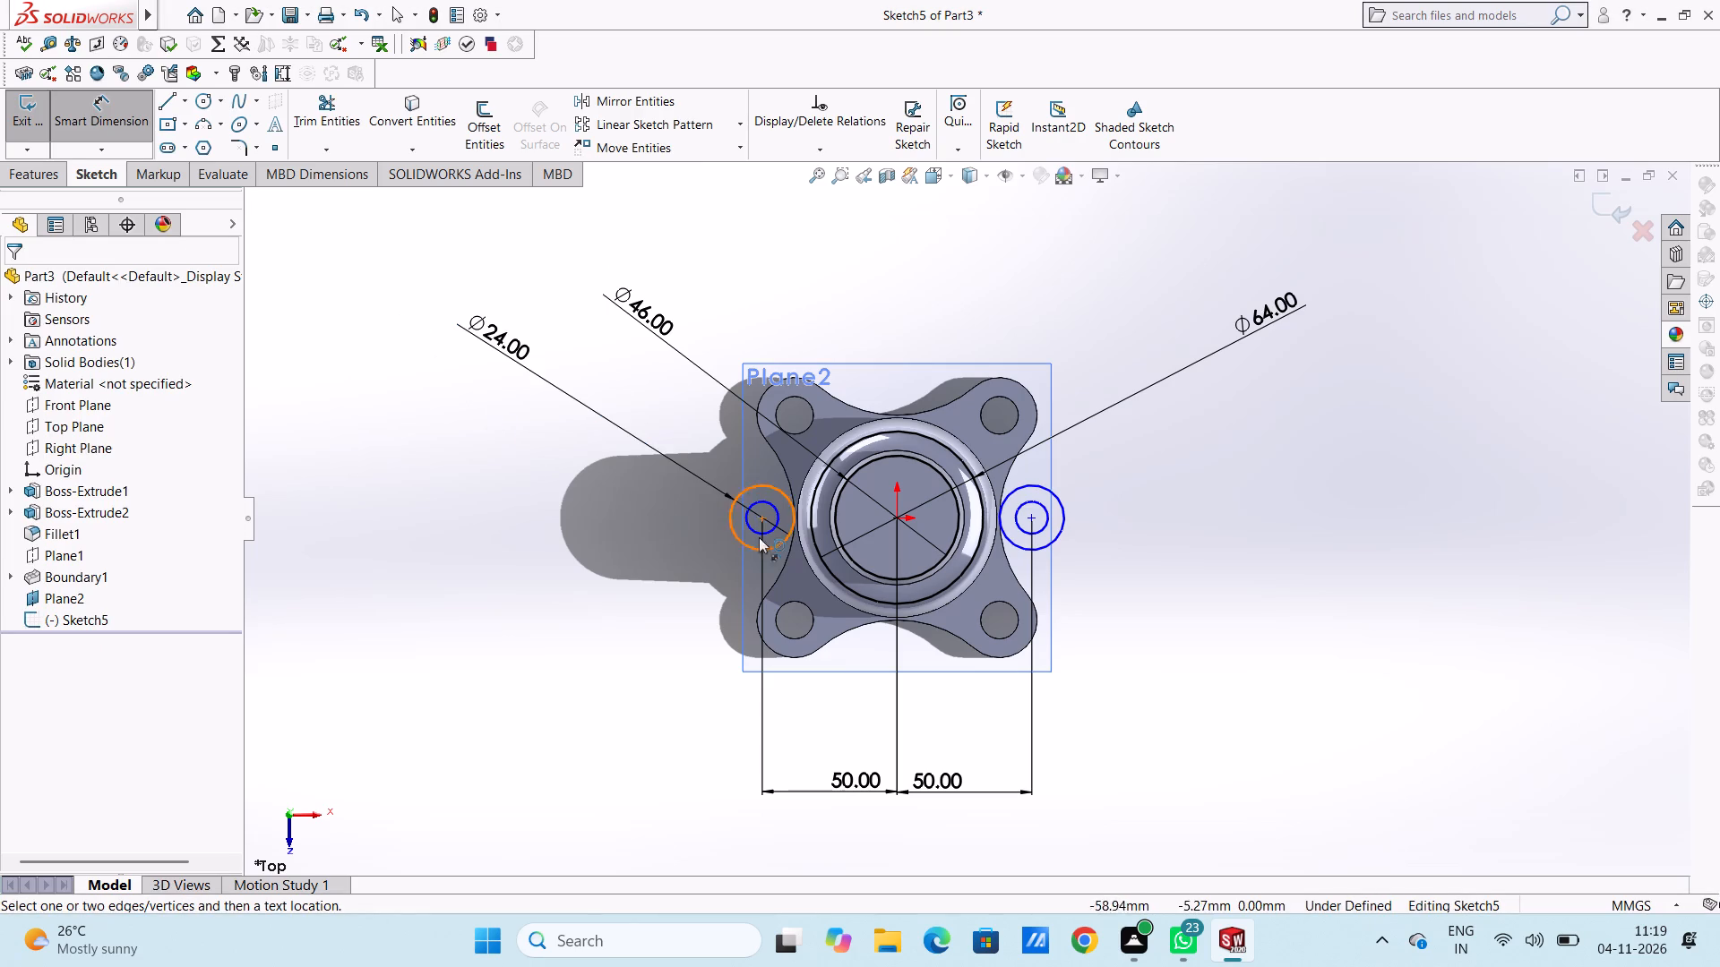
click(752, 531)
click(439, 684)
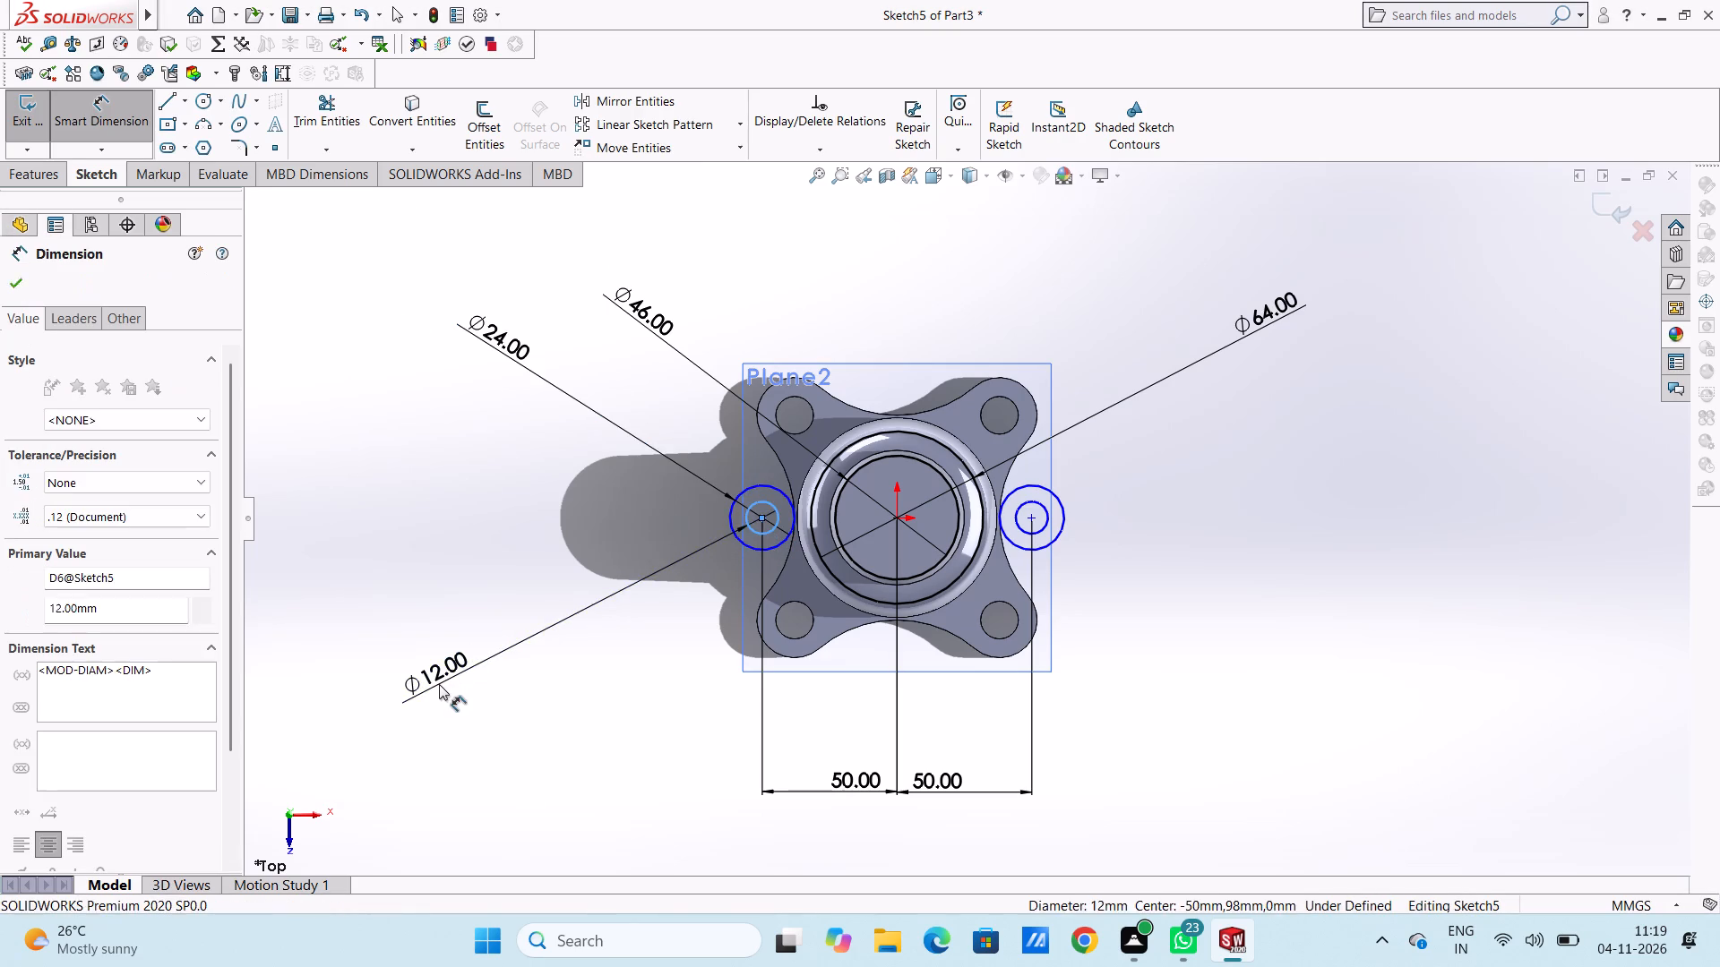
click(364, 652)
click(408, 544)
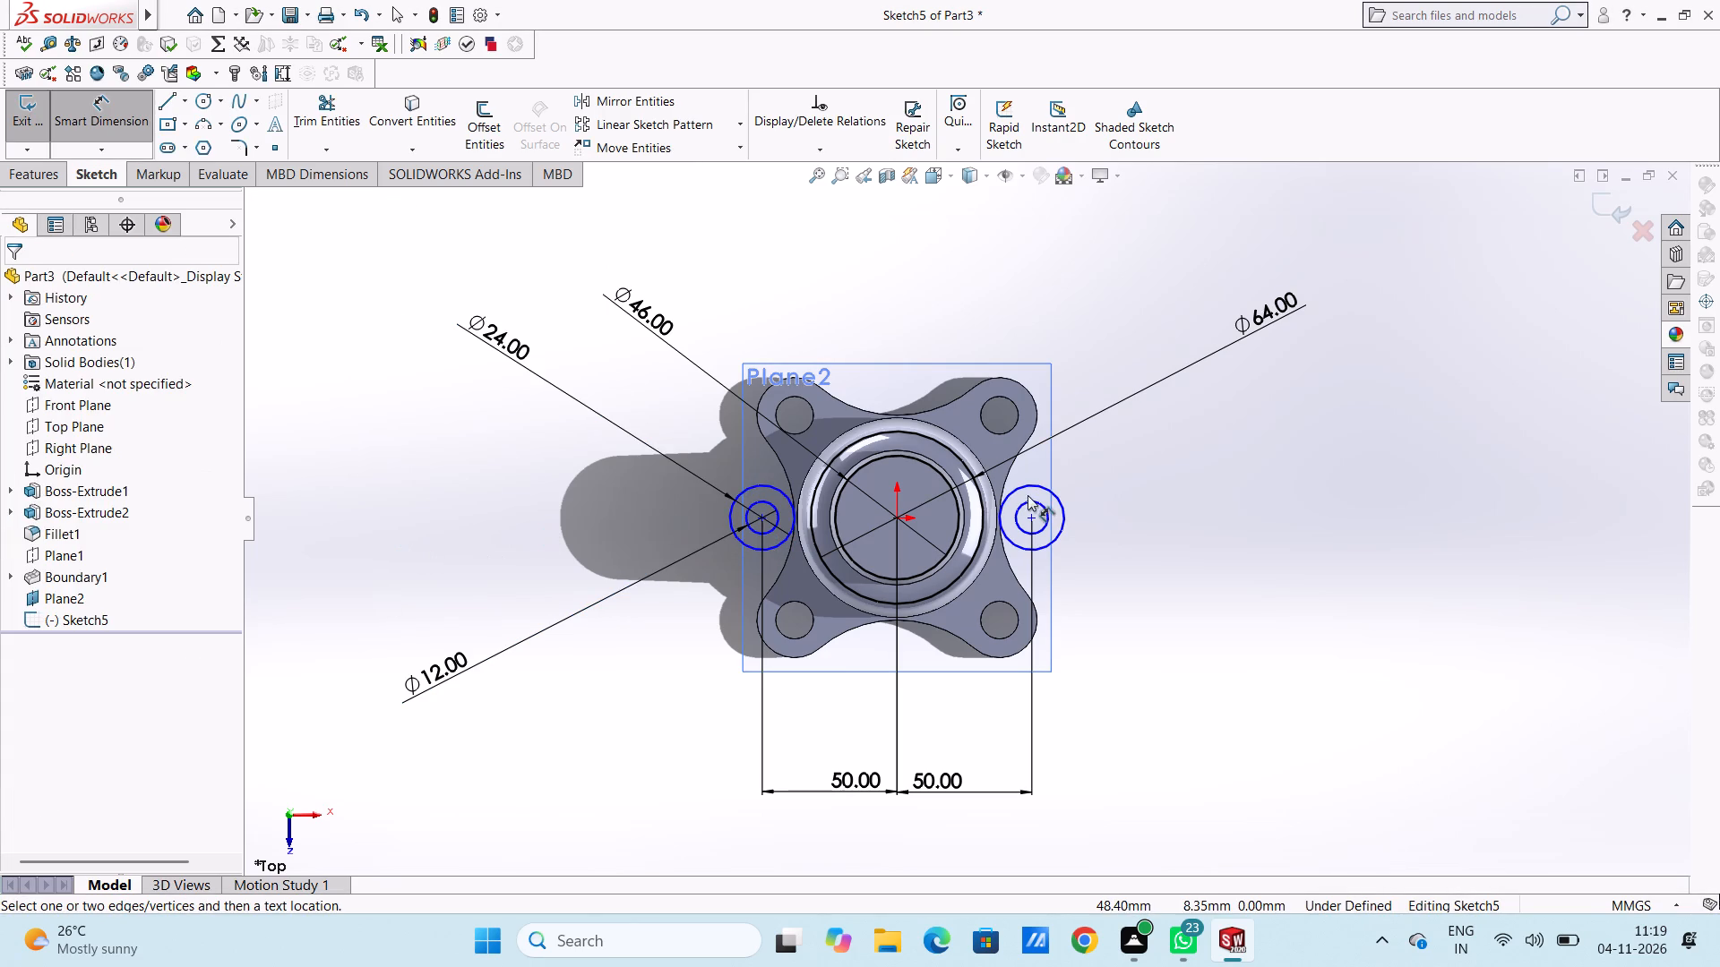
Add diameter dimensions to the outer and inner circles of the ear on the positive X side.
click(1035, 487)
click(1314, 385)
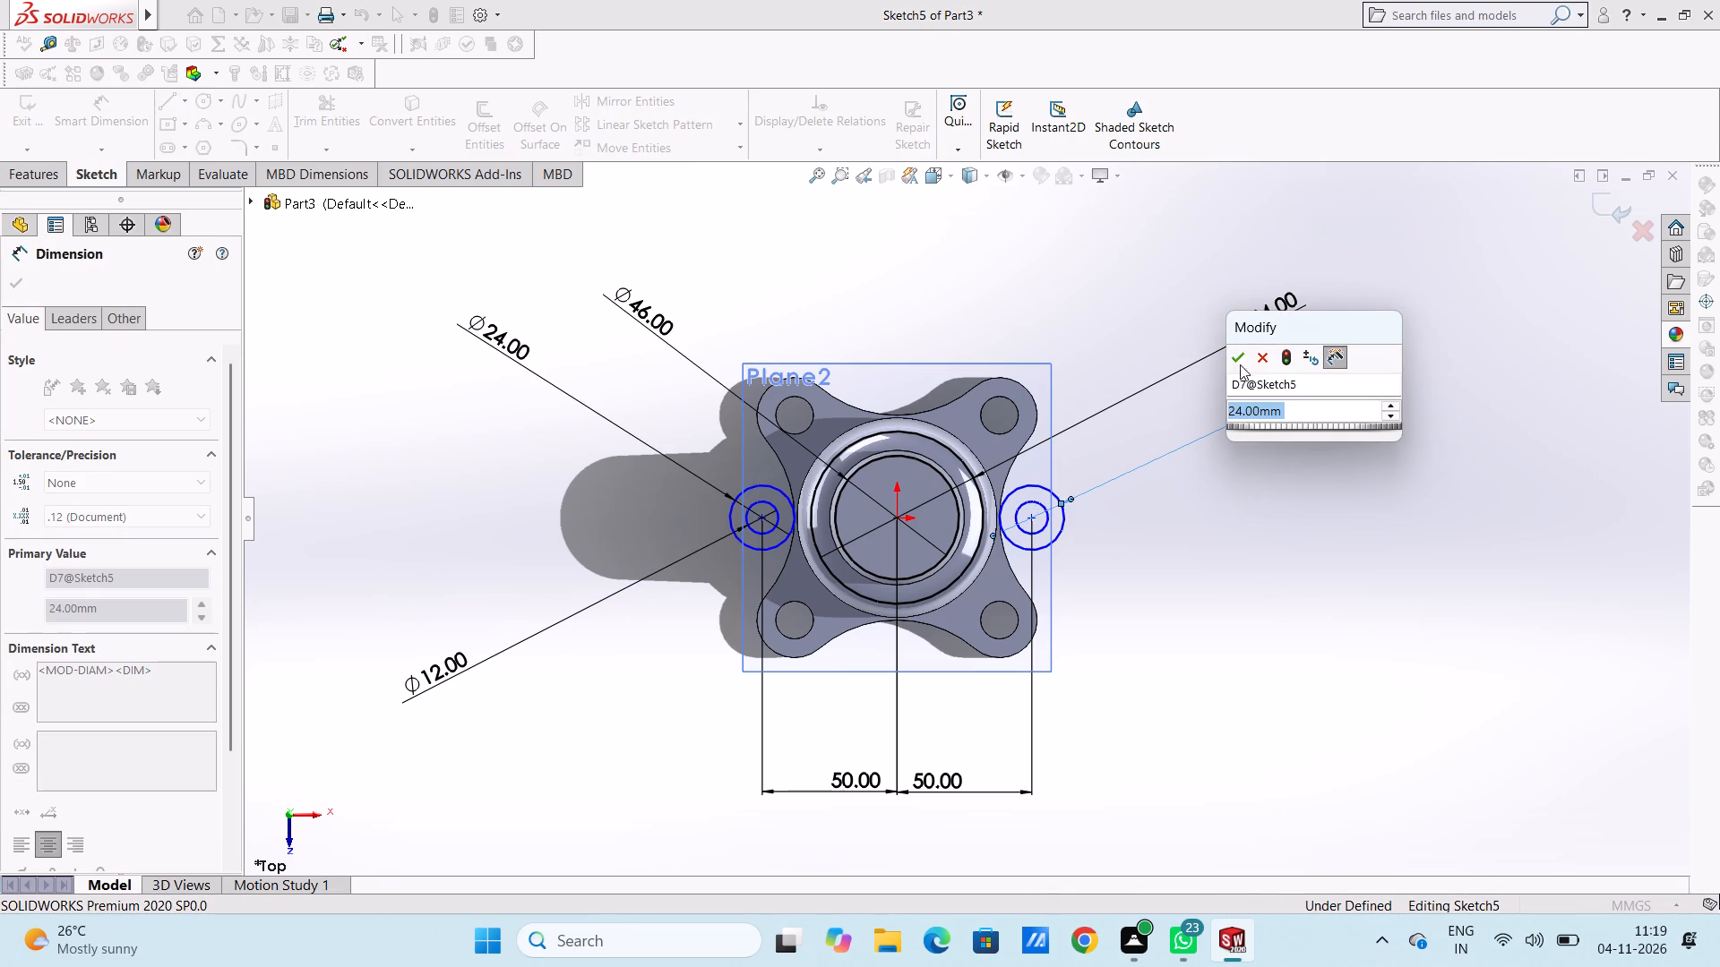
click(1236, 360)
click(1164, 321)
click(1045, 527)
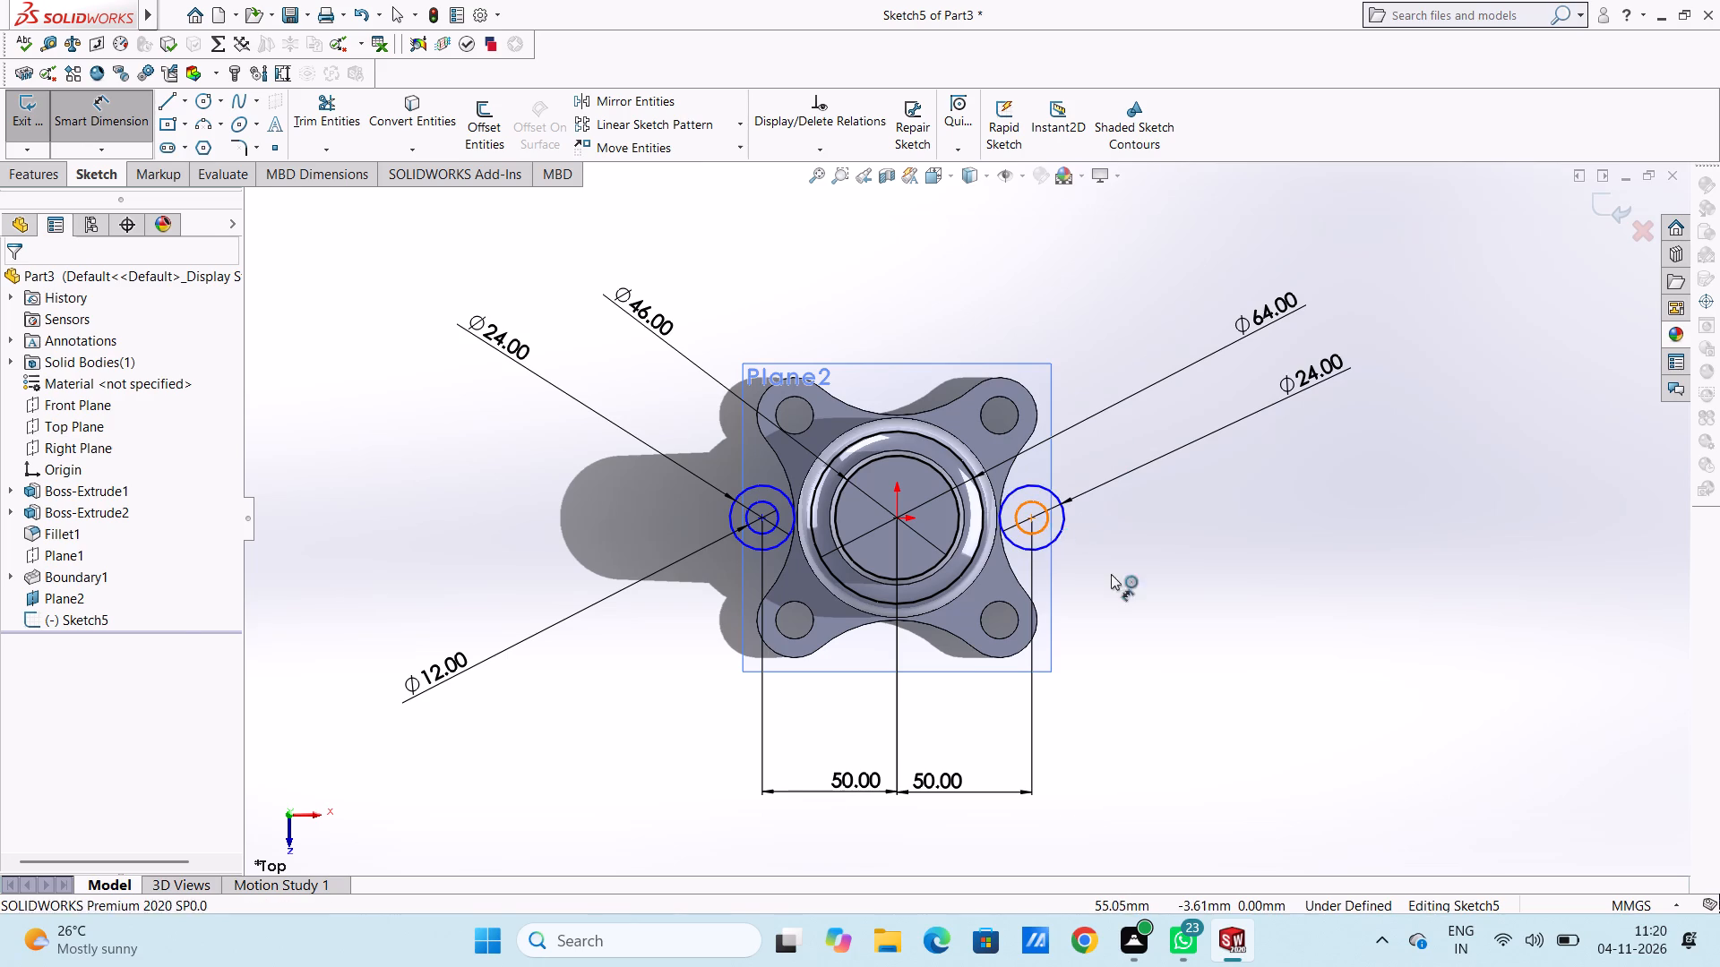
click(1325, 665)
click(1256, 639)
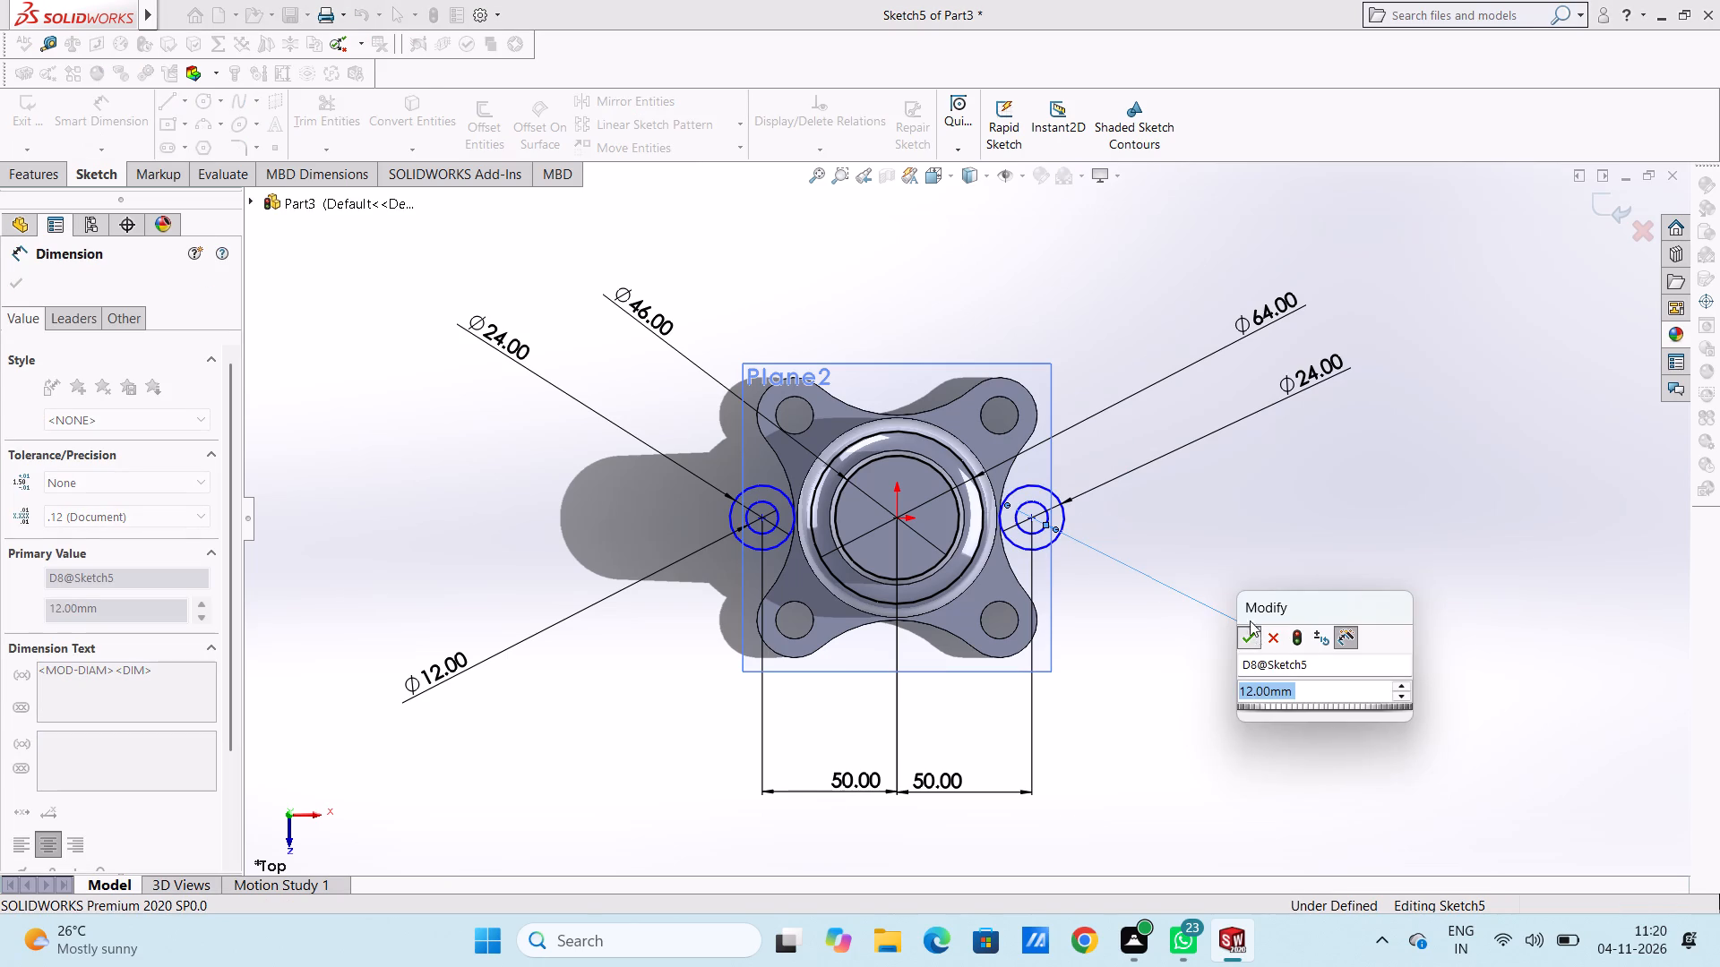
click(1250, 548)
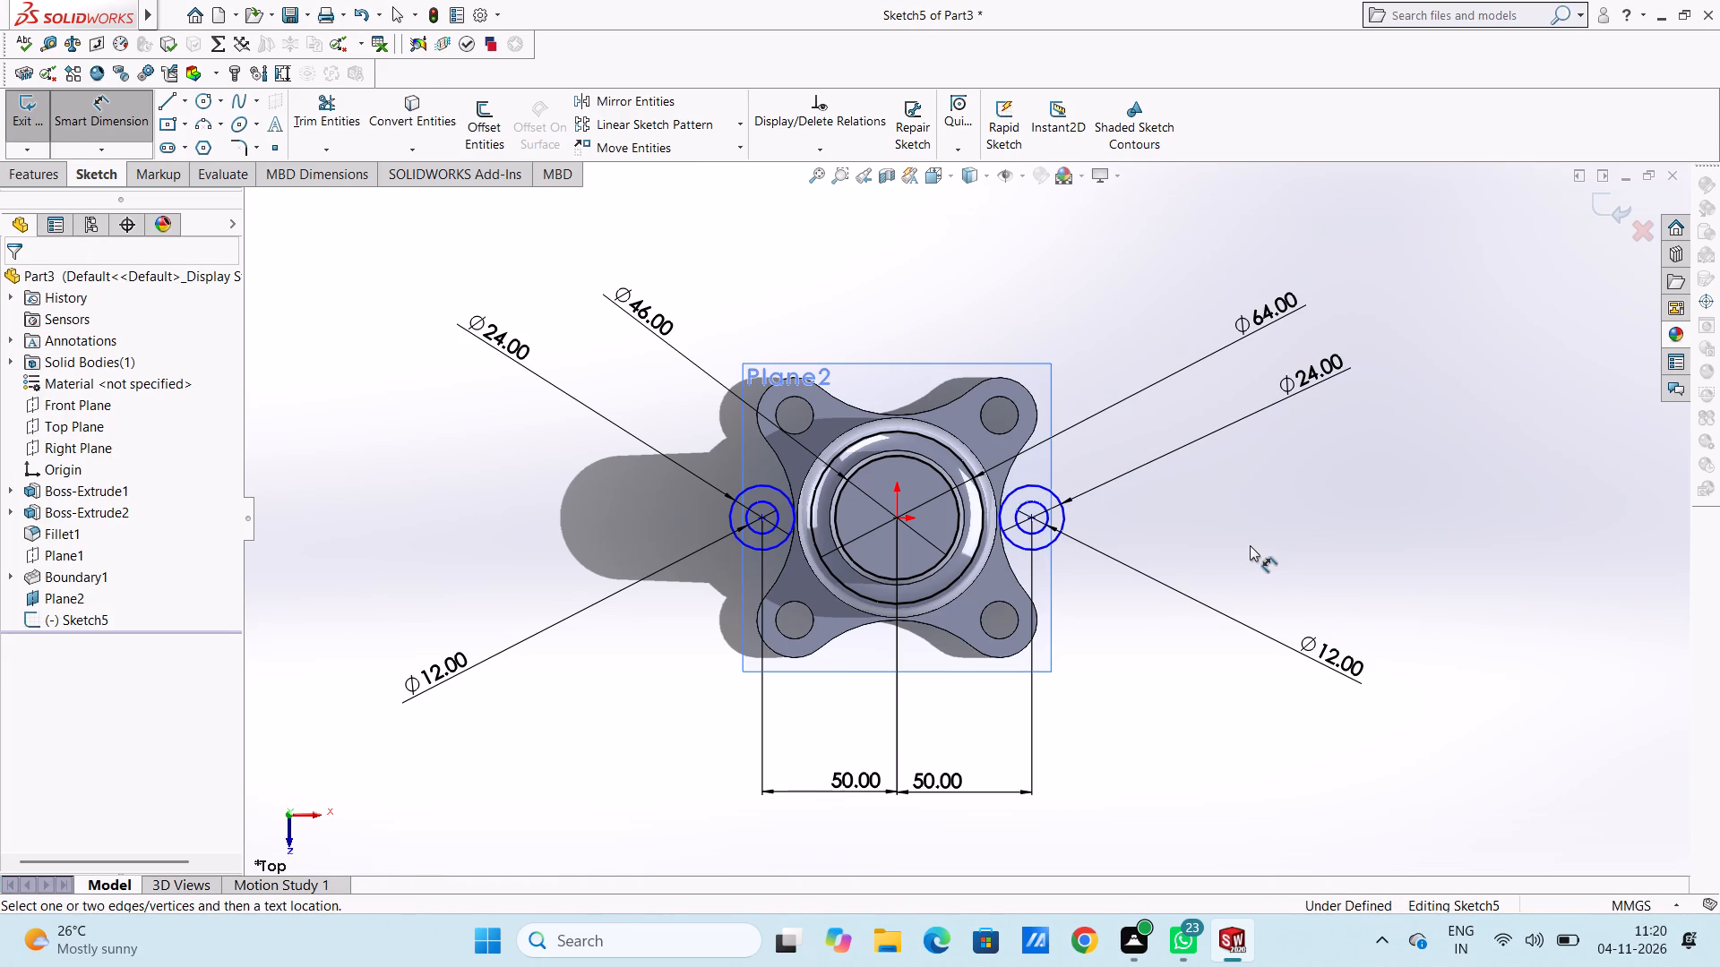
Dimension the vertical distance between the negative-X ear centre and the adjacent upper plate hole.
click(761, 525)
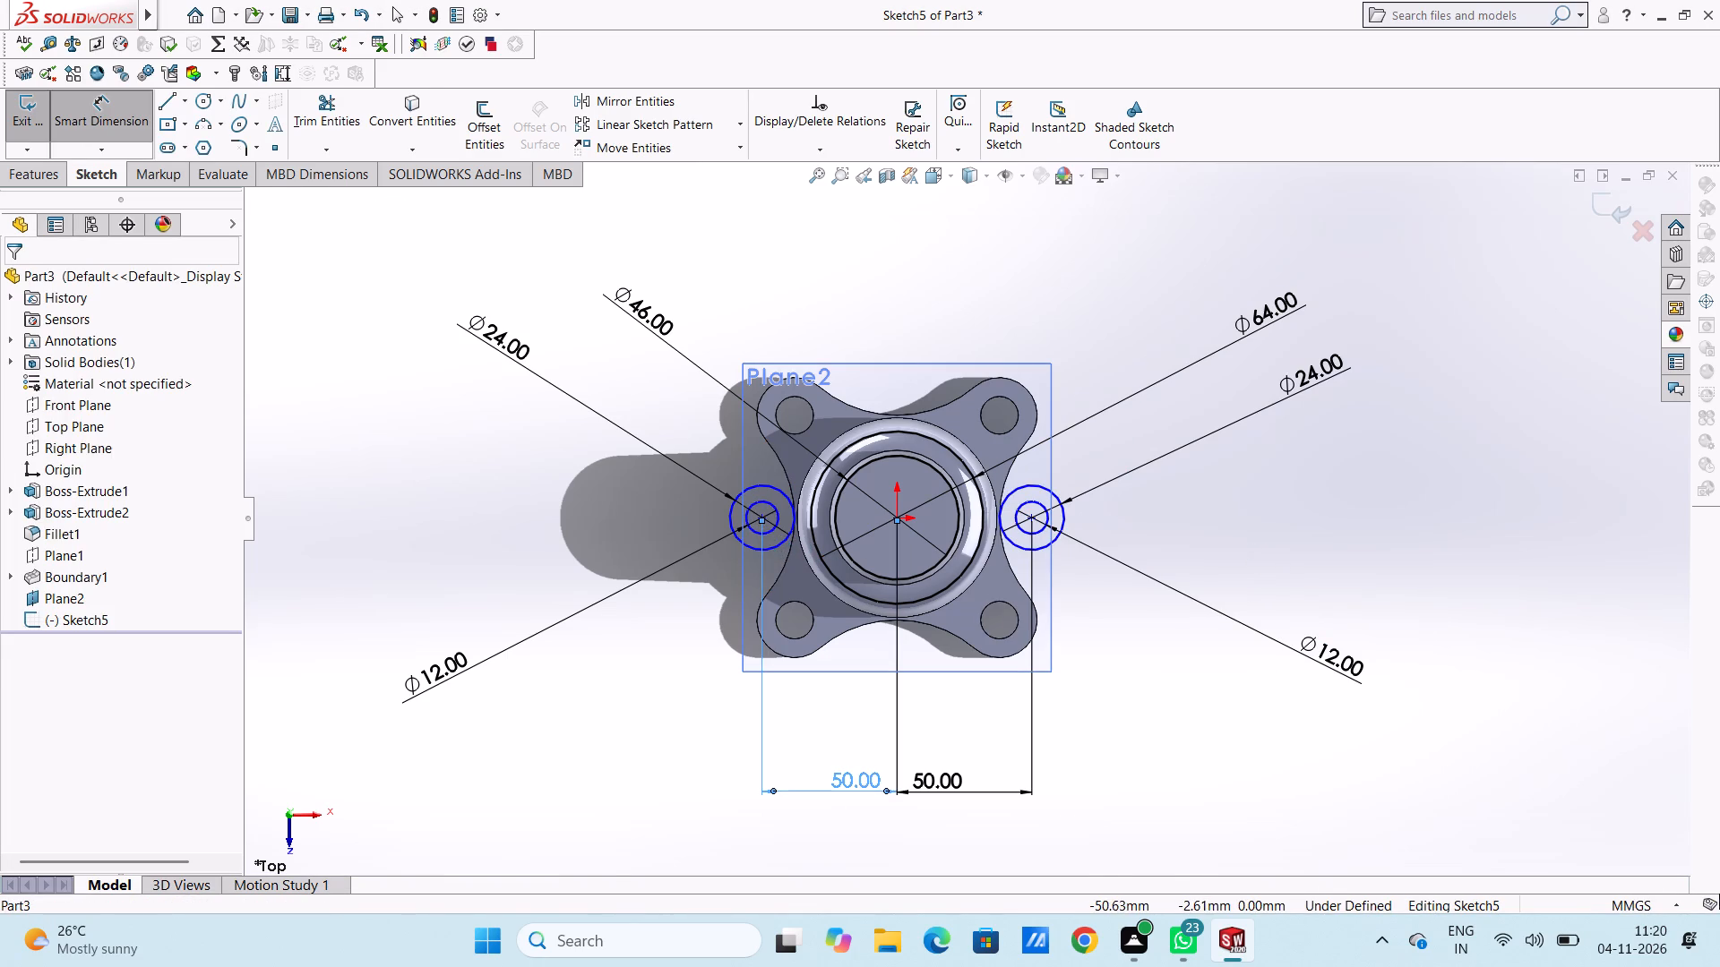
click(651, 529)
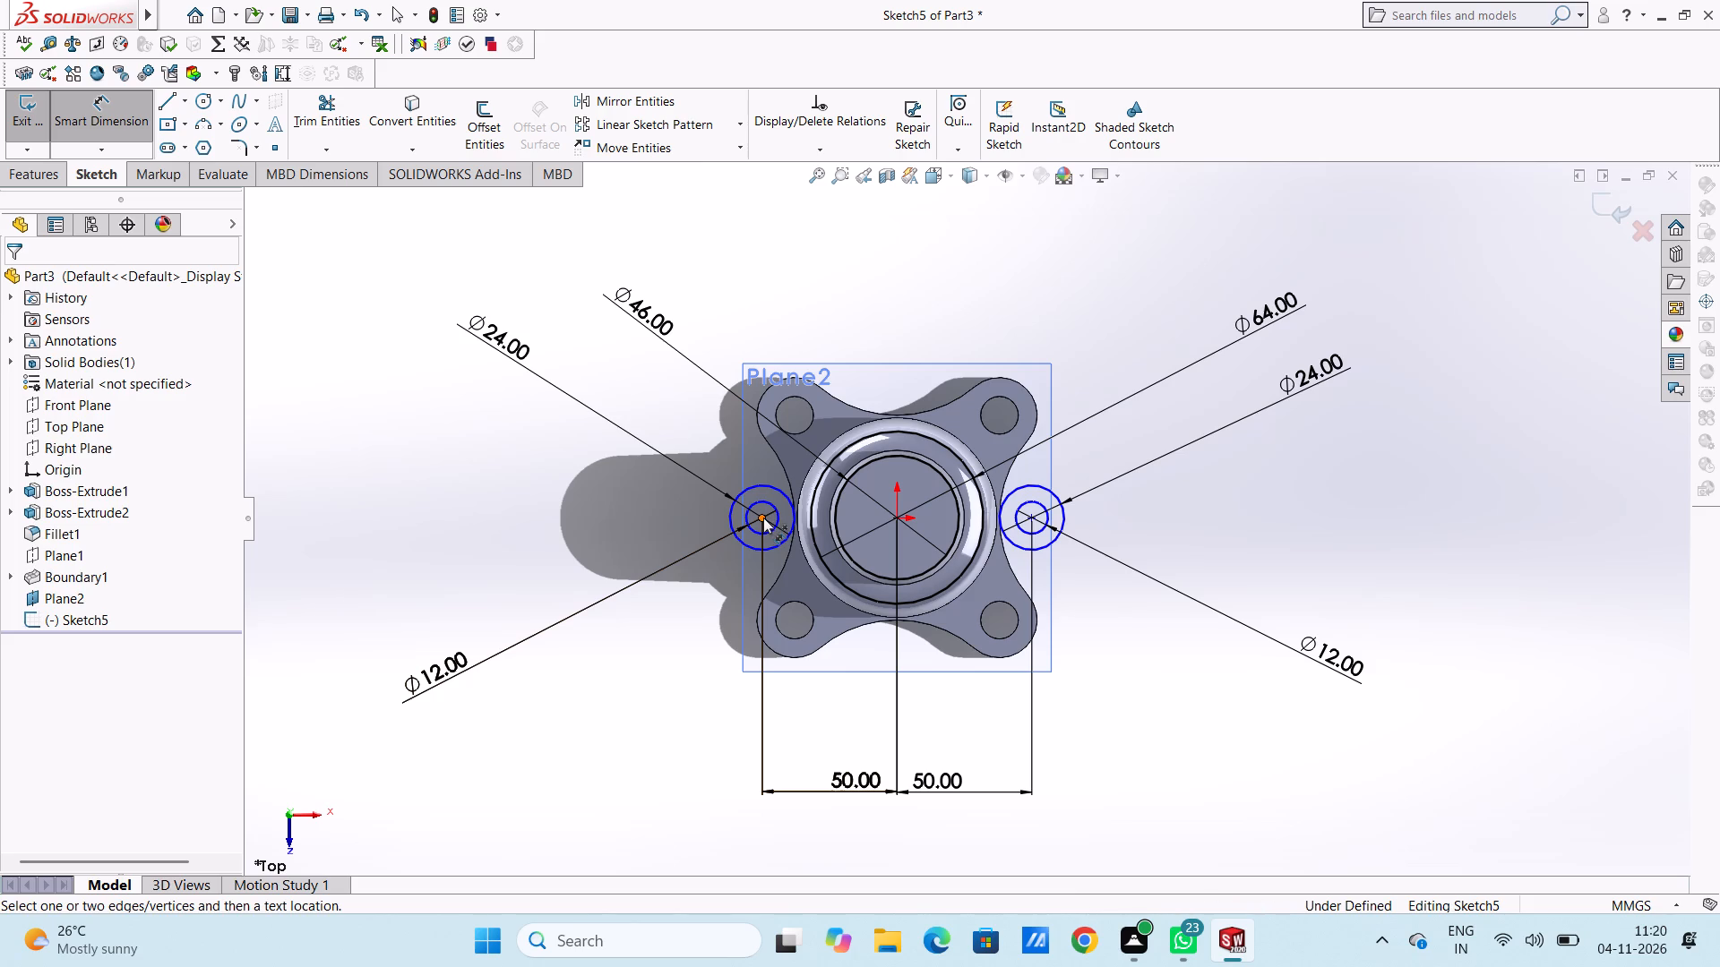
click(763, 518)
click(803, 431)
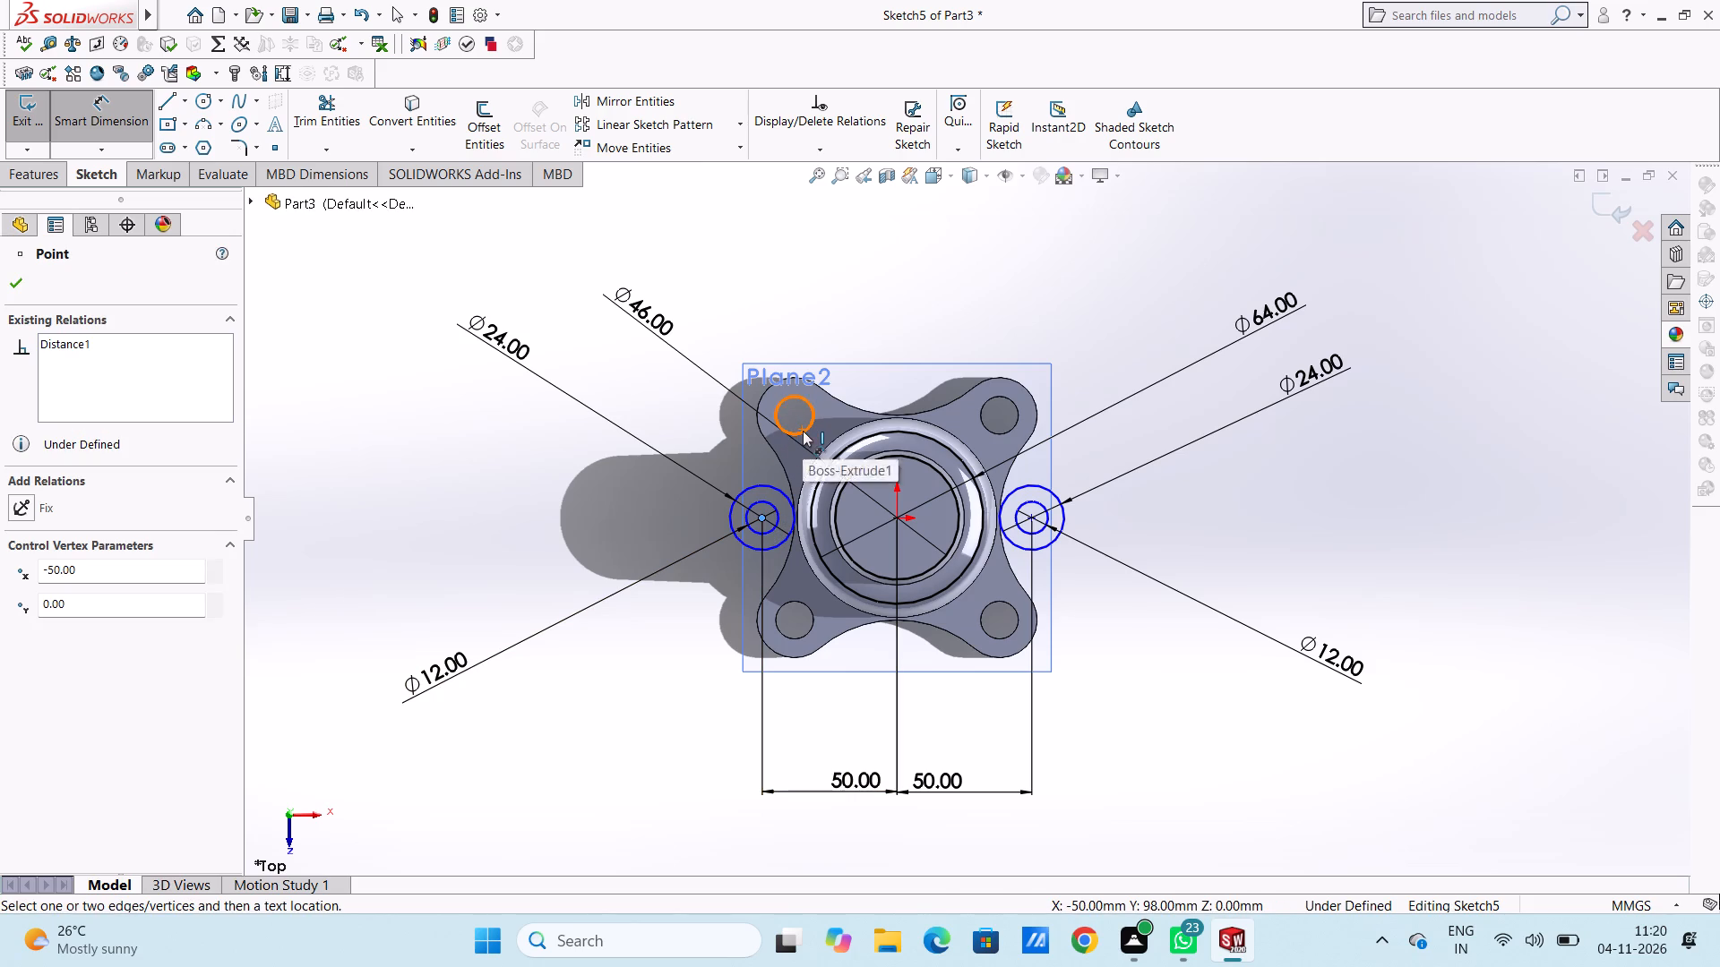
click(512, 476)
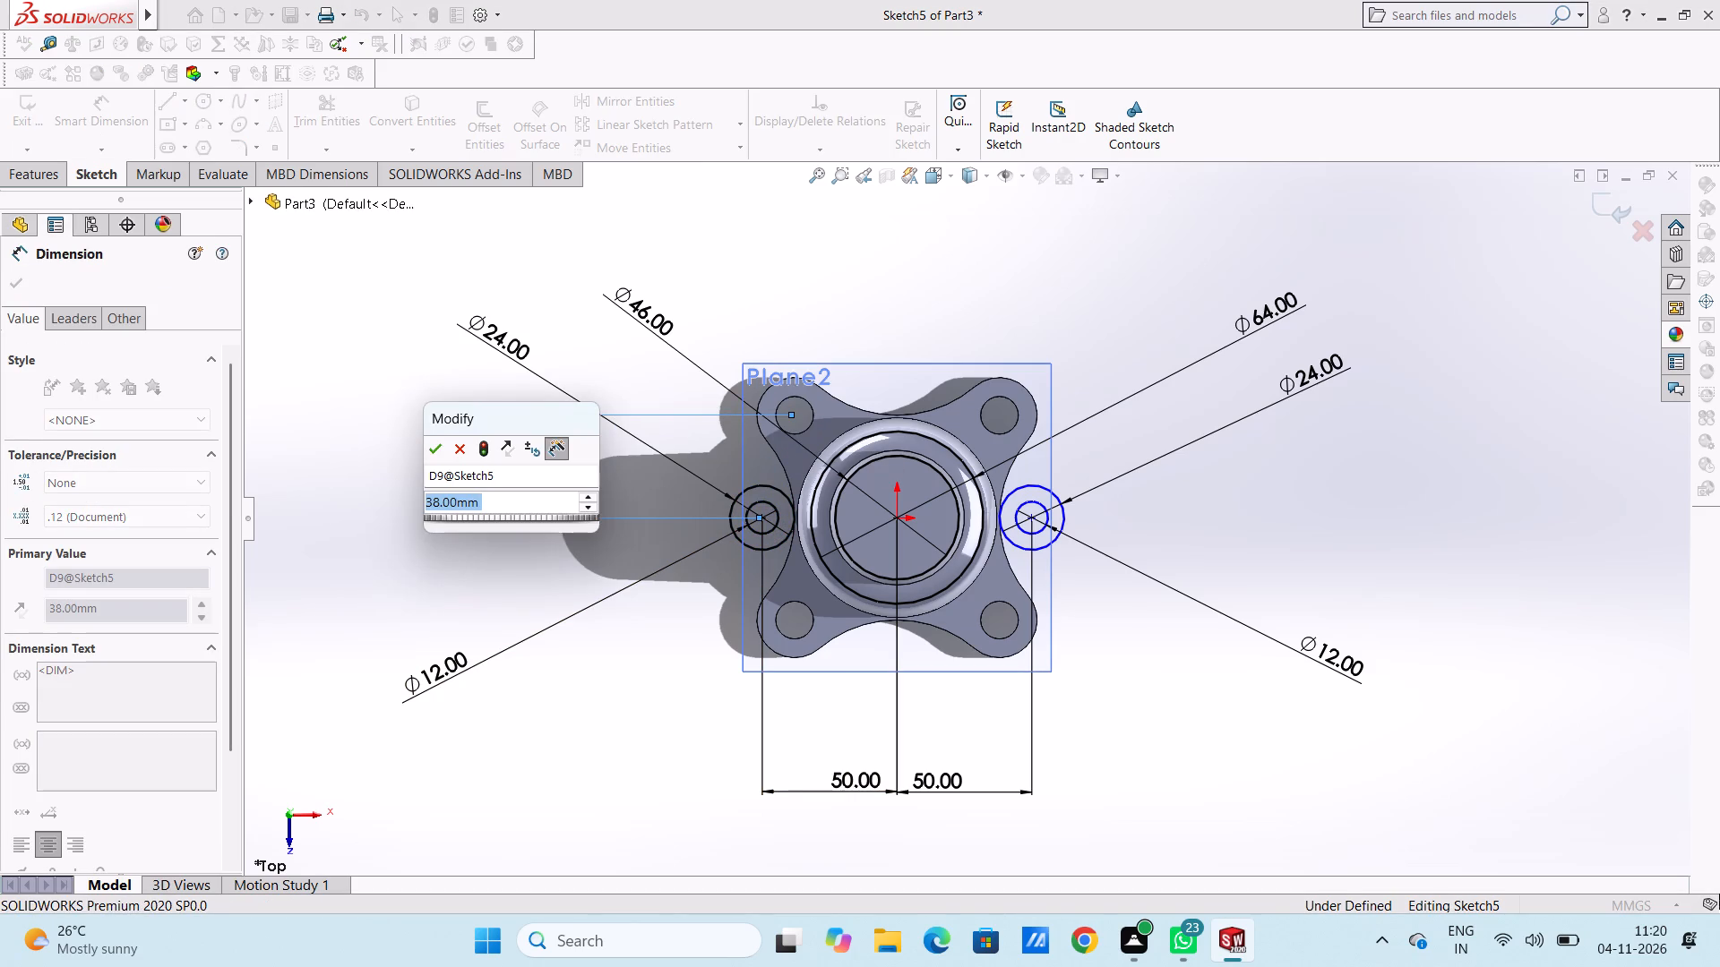
click(437, 453)
click(417, 402)
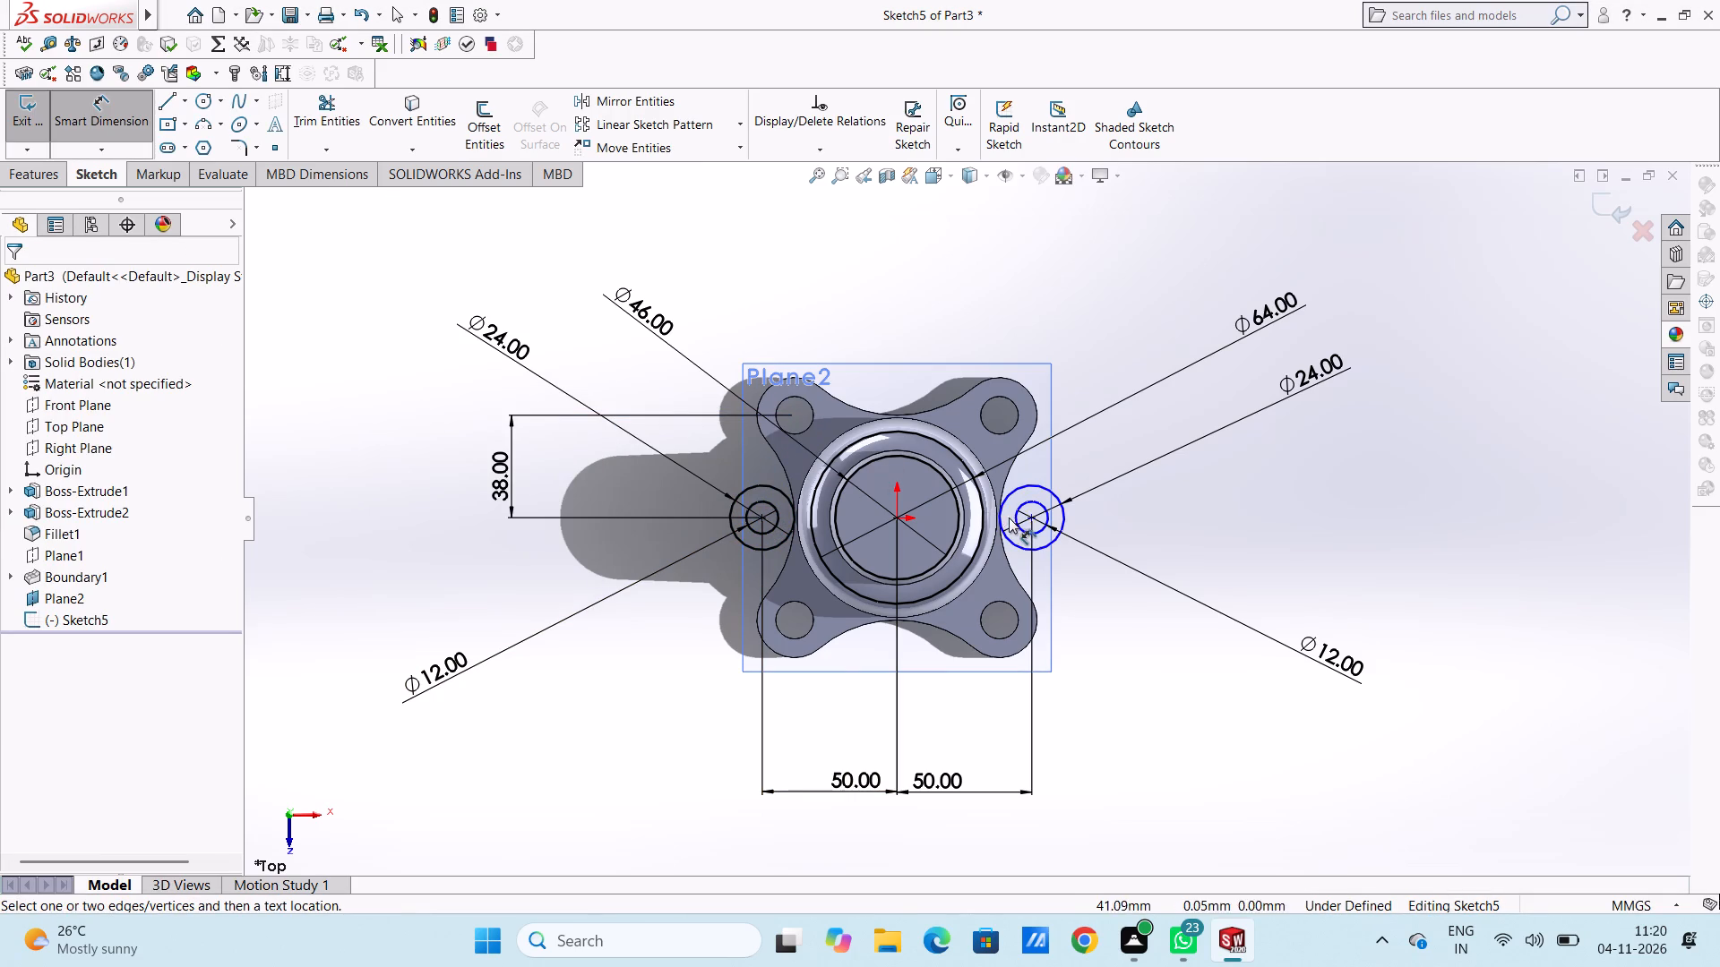
Dimension the vertical distance between the positive-X ear centre and the adjacent upper plate hole.
click(1031, 518)
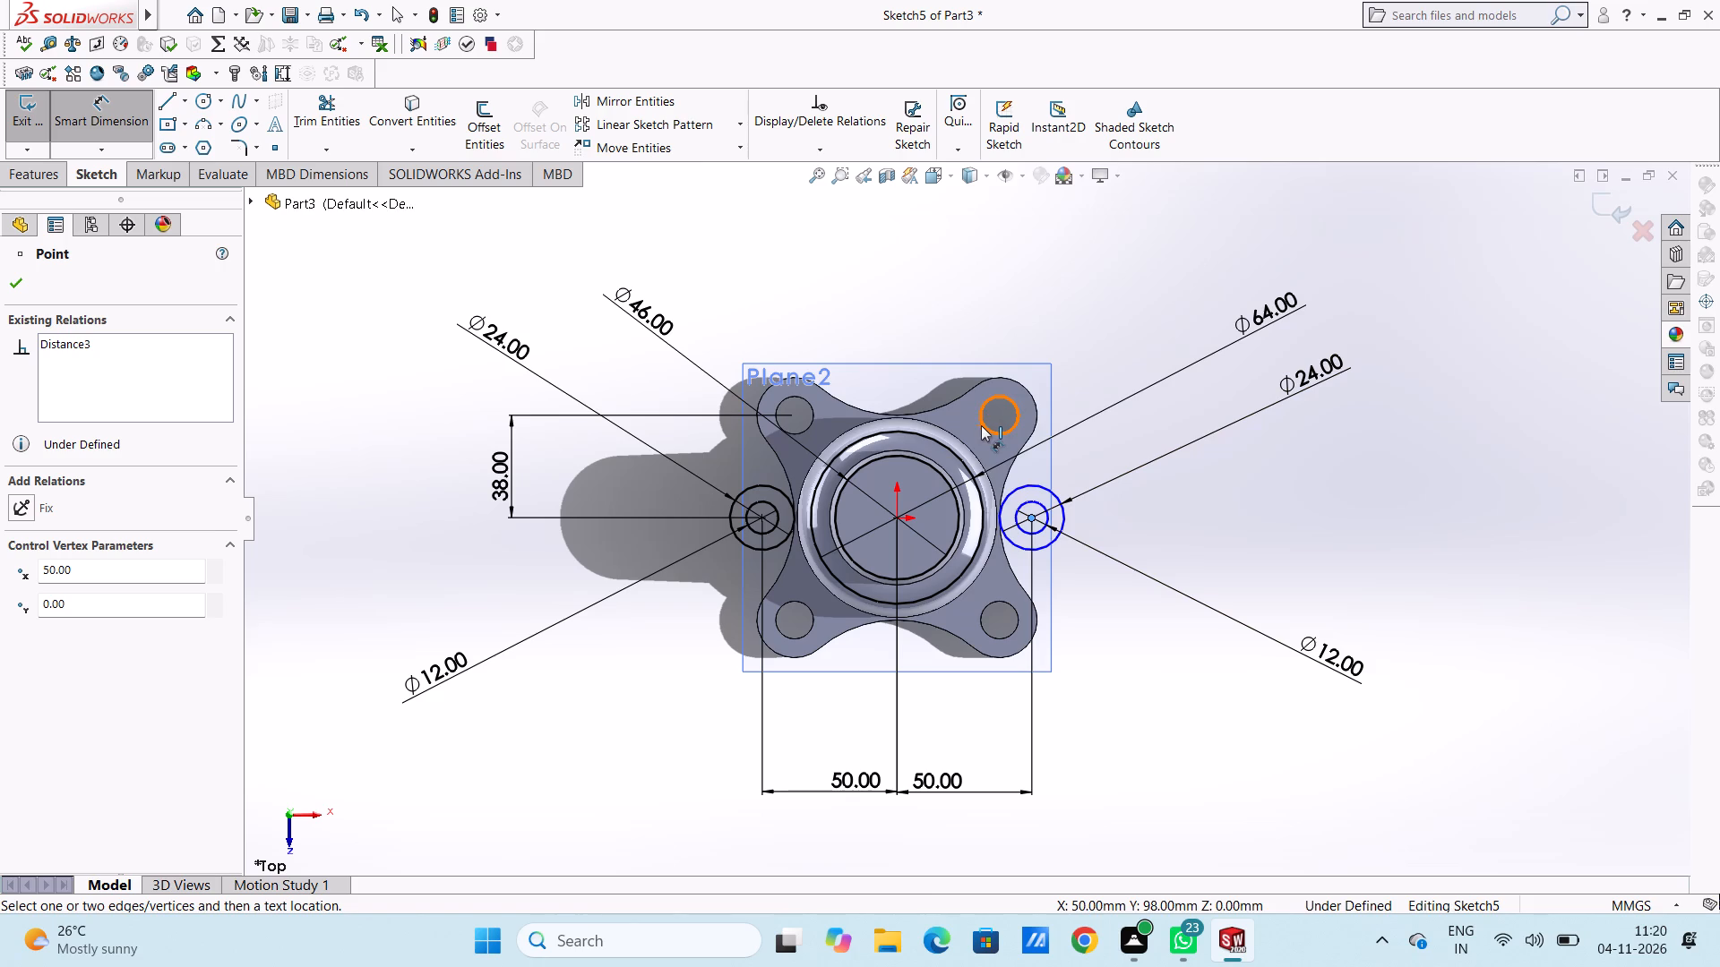
click(981, 425)
click(1458, 443)
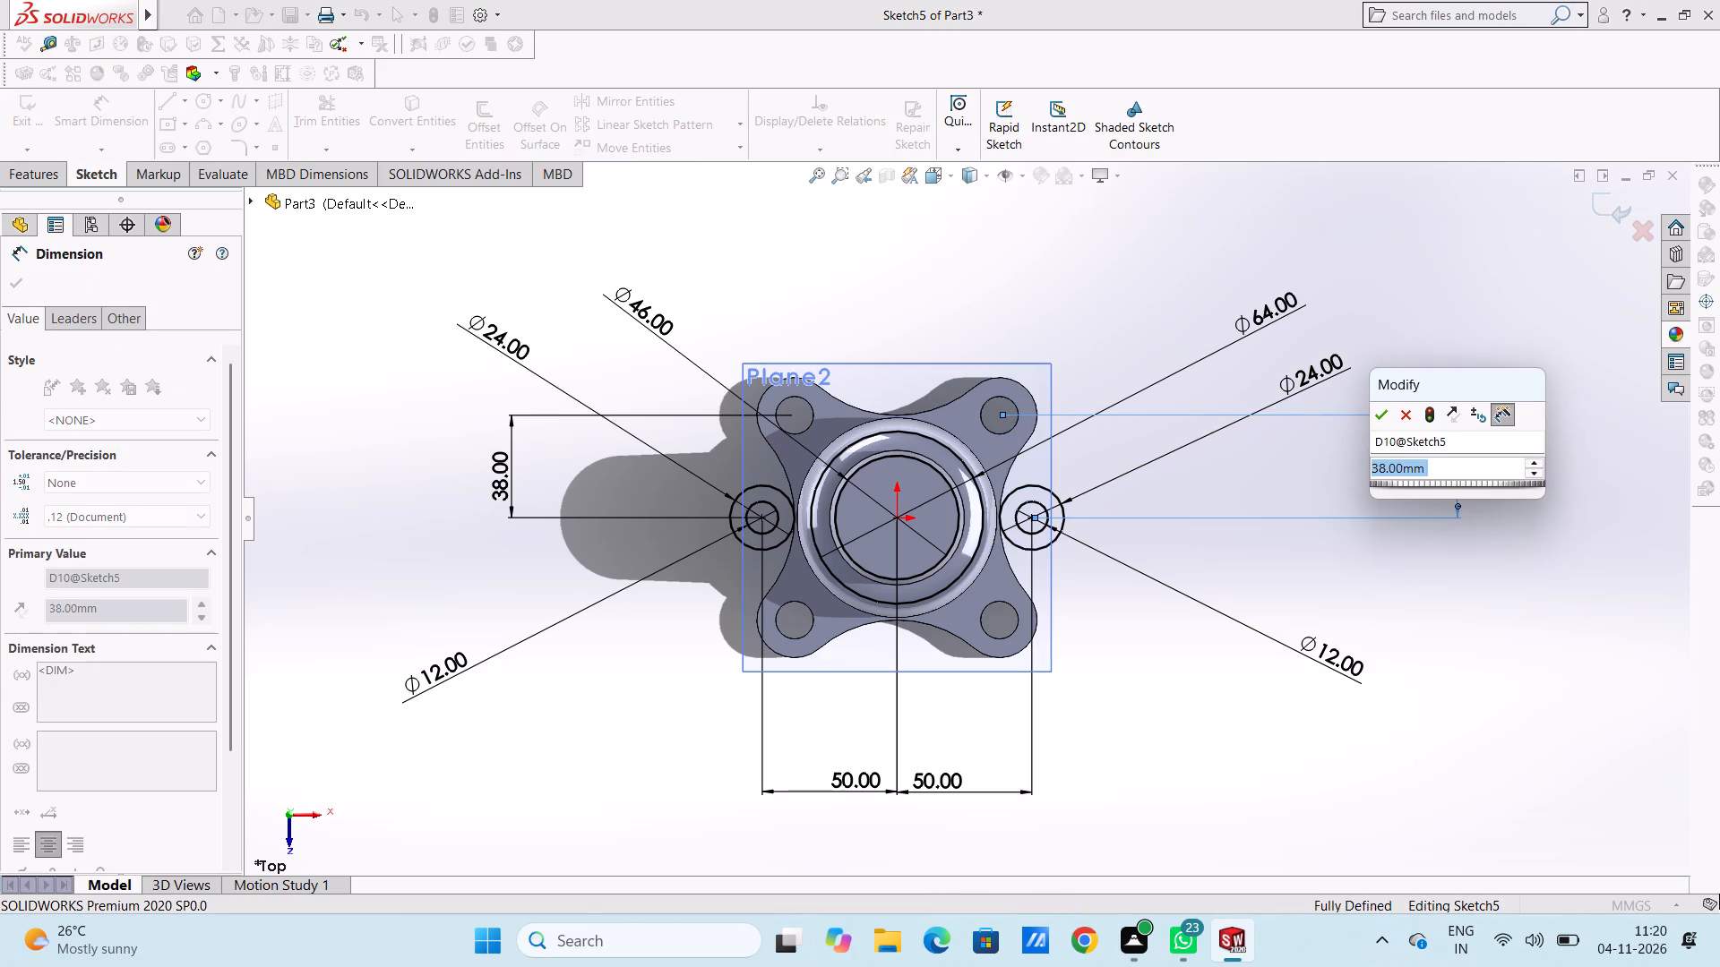
click(1383, 420)
click(1399, 373)
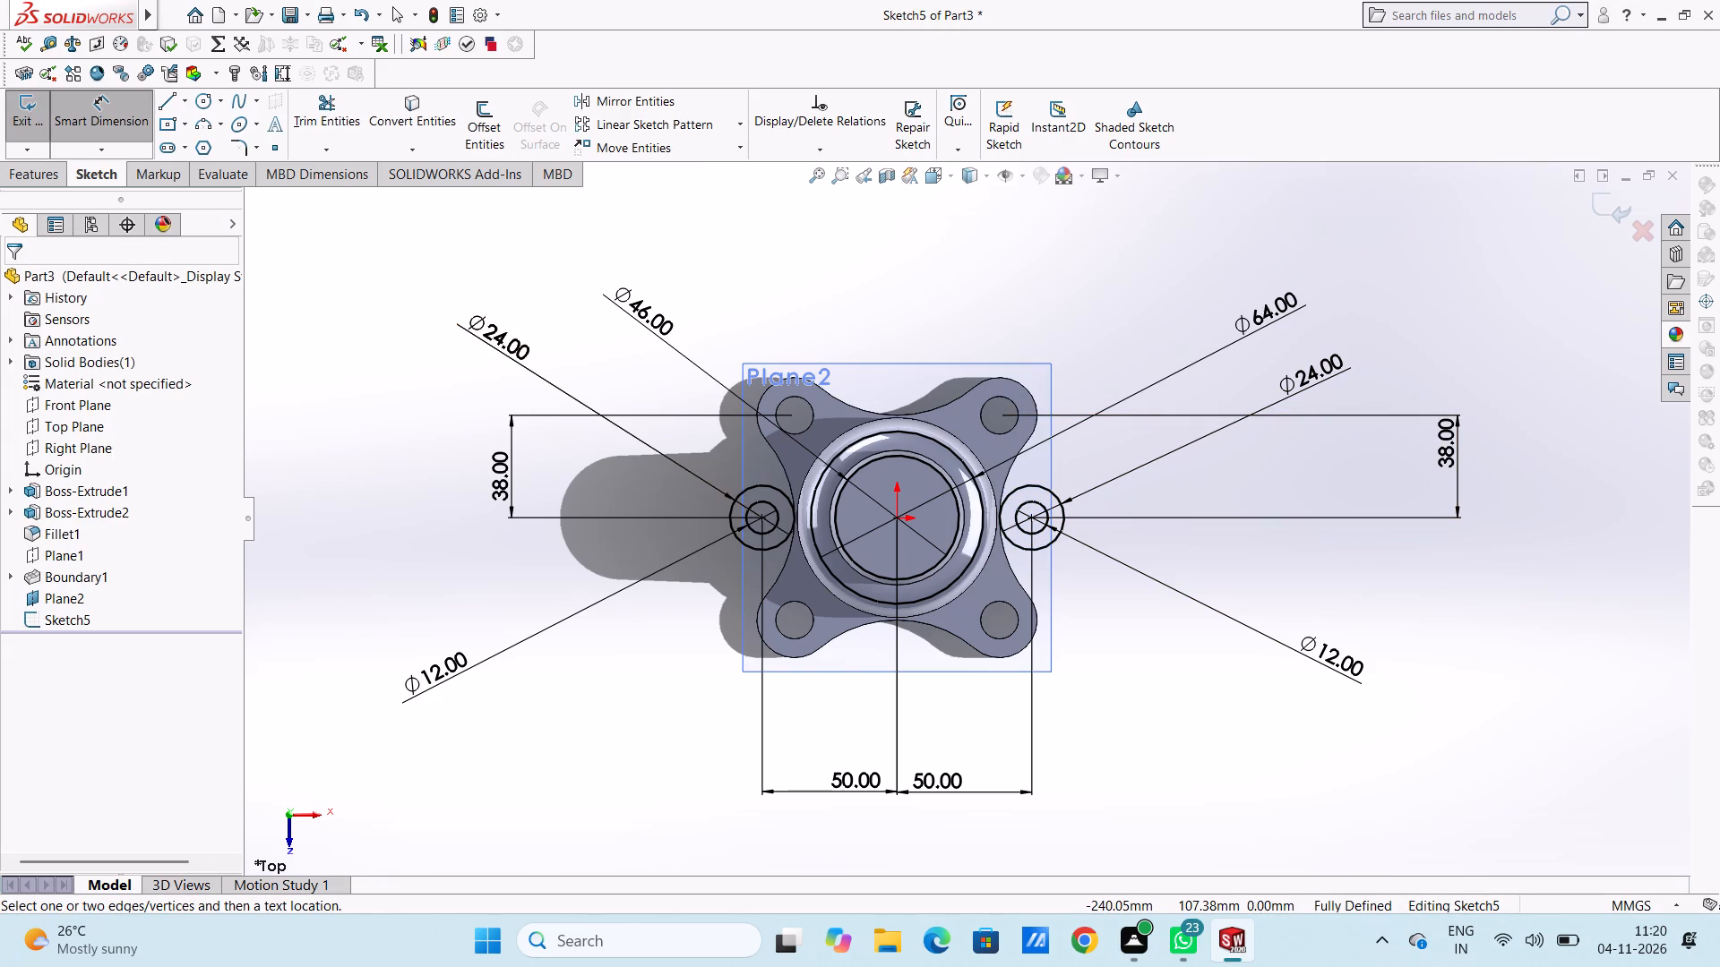
Draw a line about 45 mm long from the upper edge of the negative-X ear's outer circle to the 64 mm diameter circle.
click(106, 122)
click(160, 103)
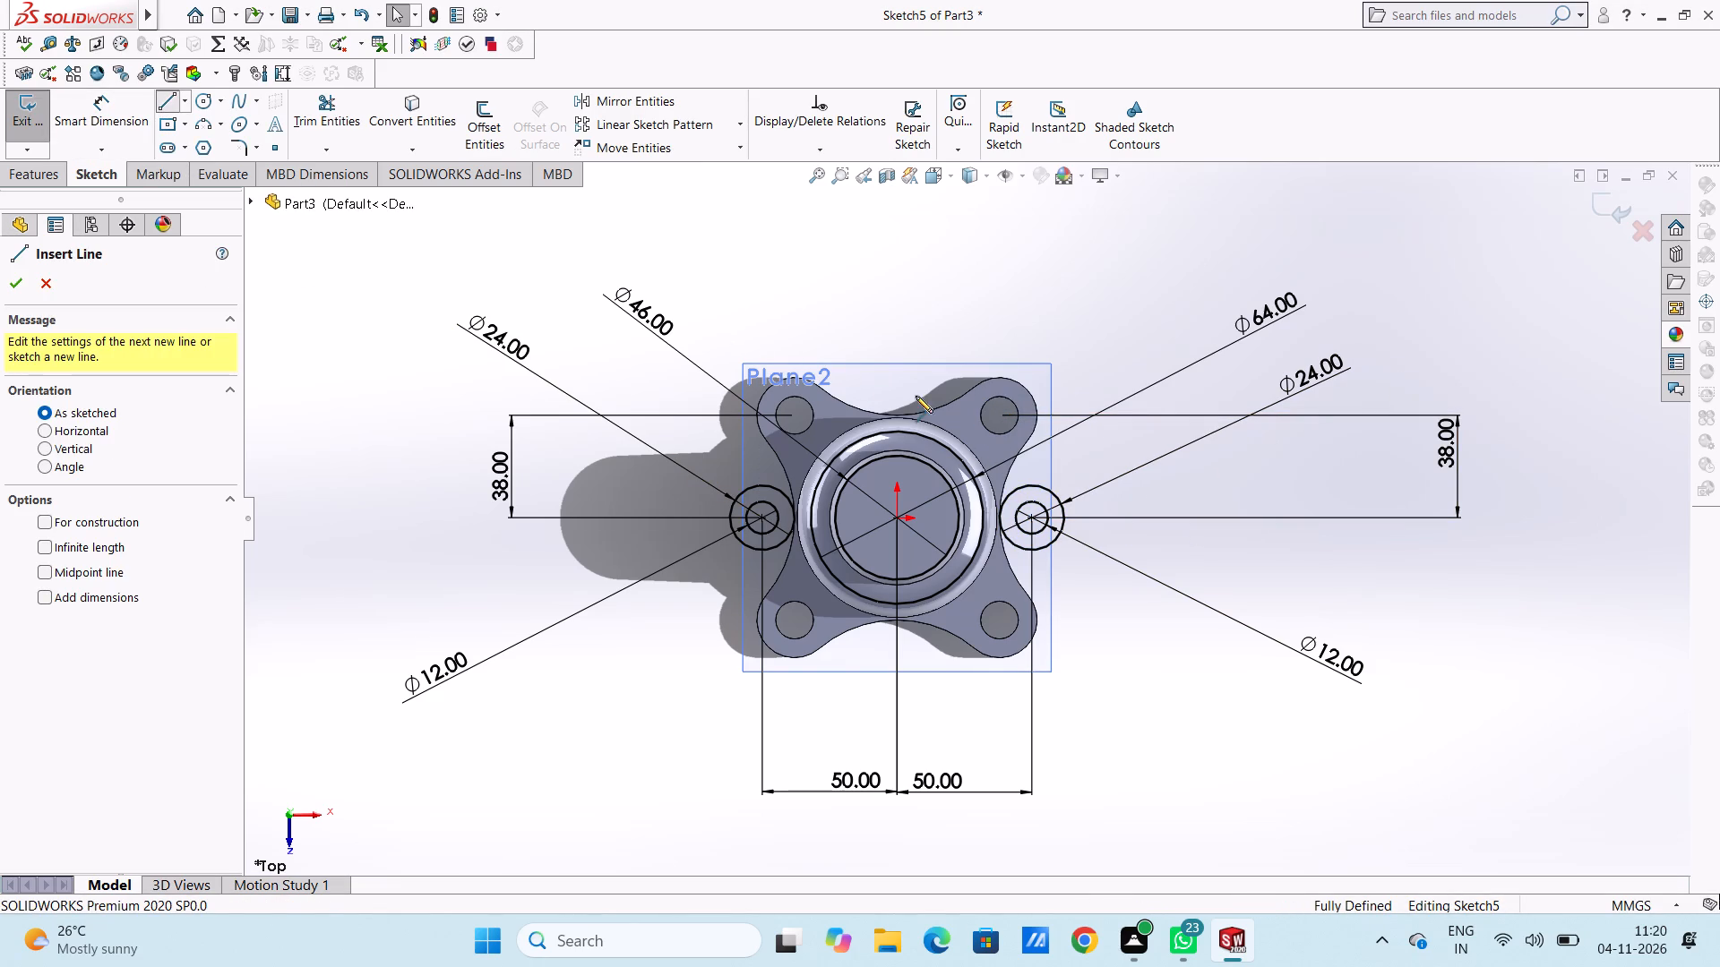
scroll(866, 481, down, 4)
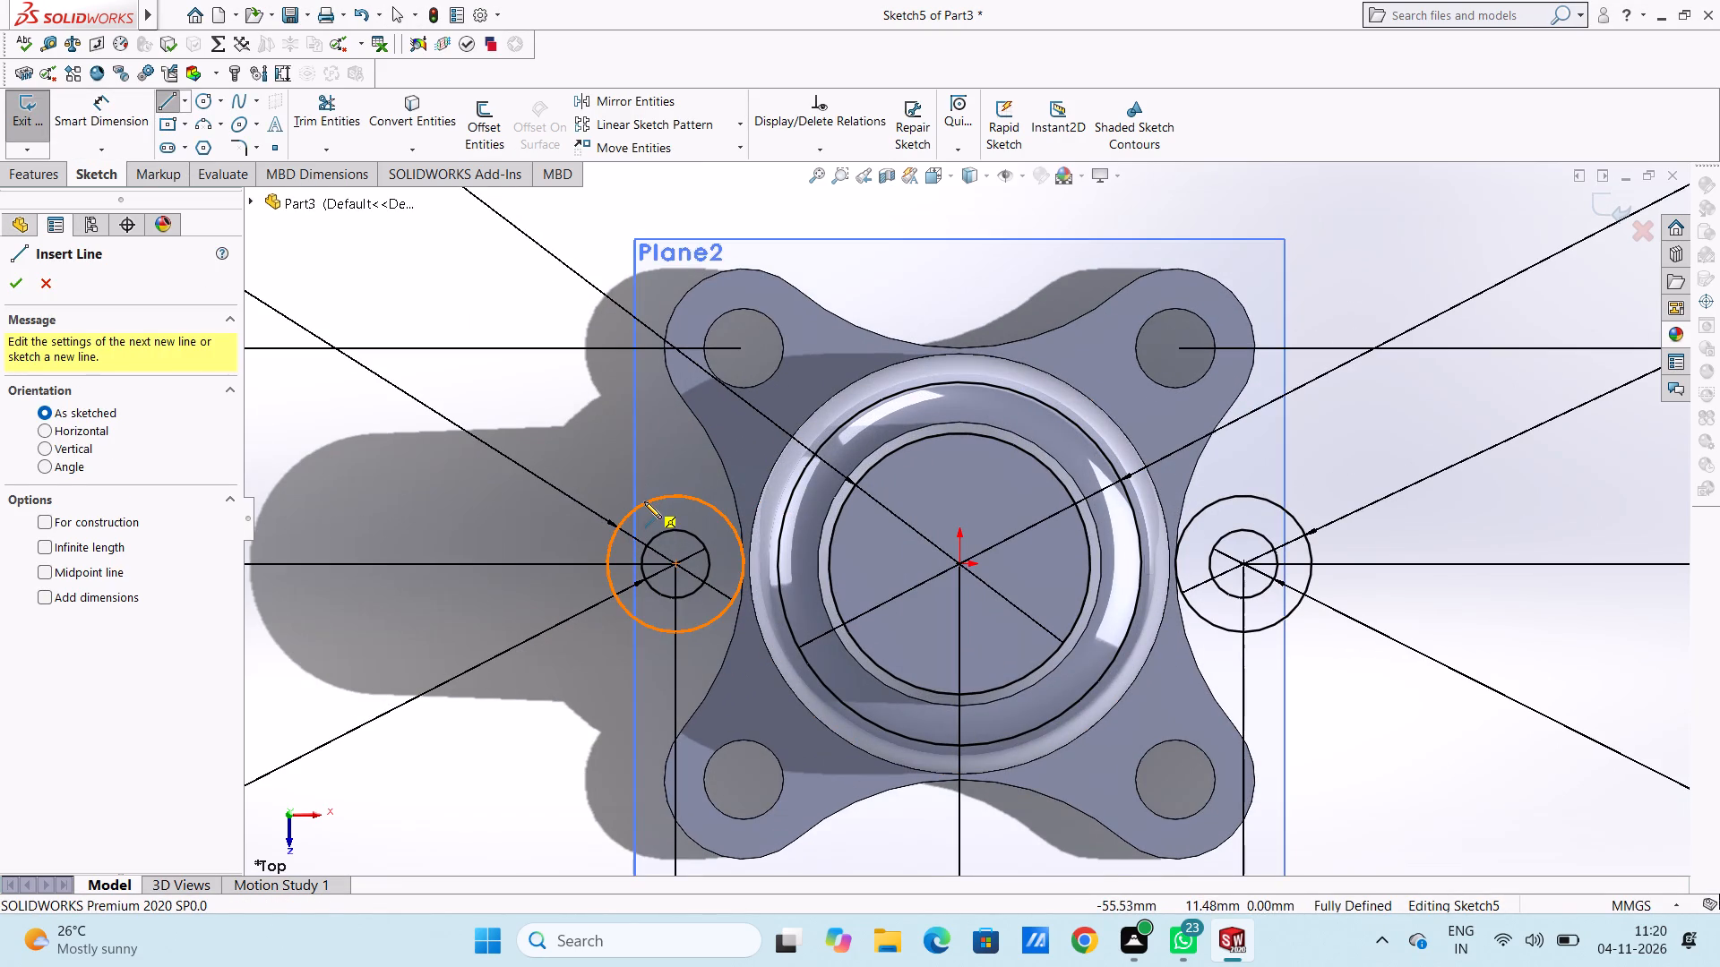
click(644, 501)
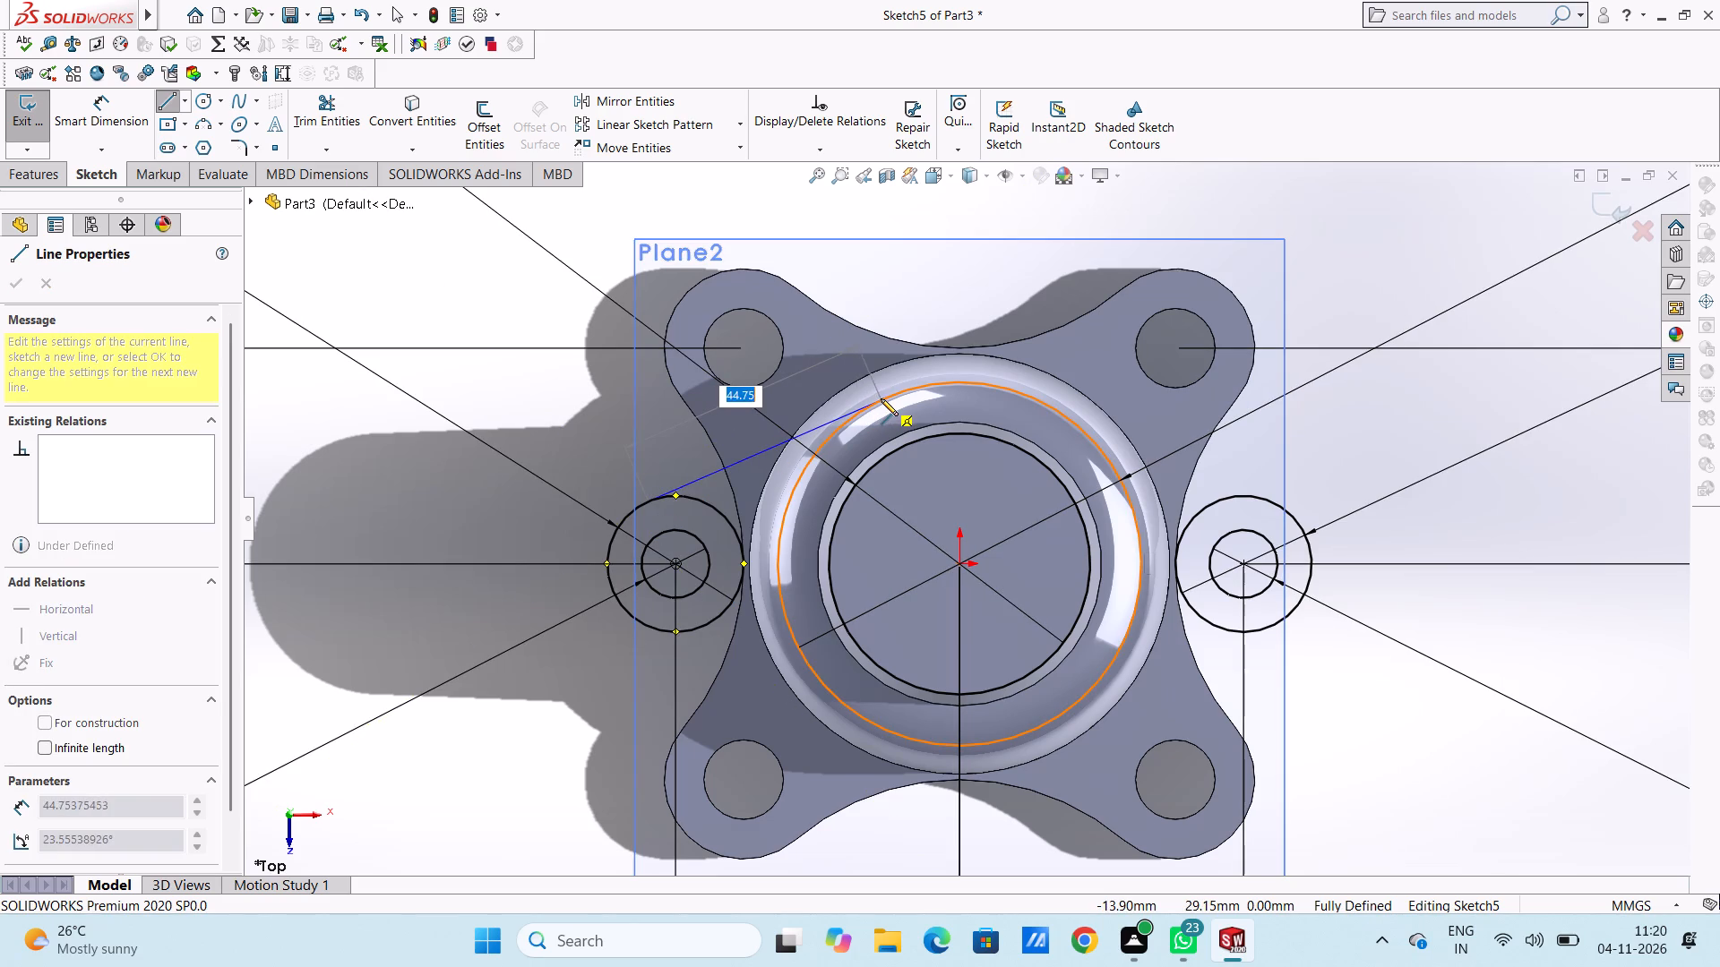
click(882, 398)
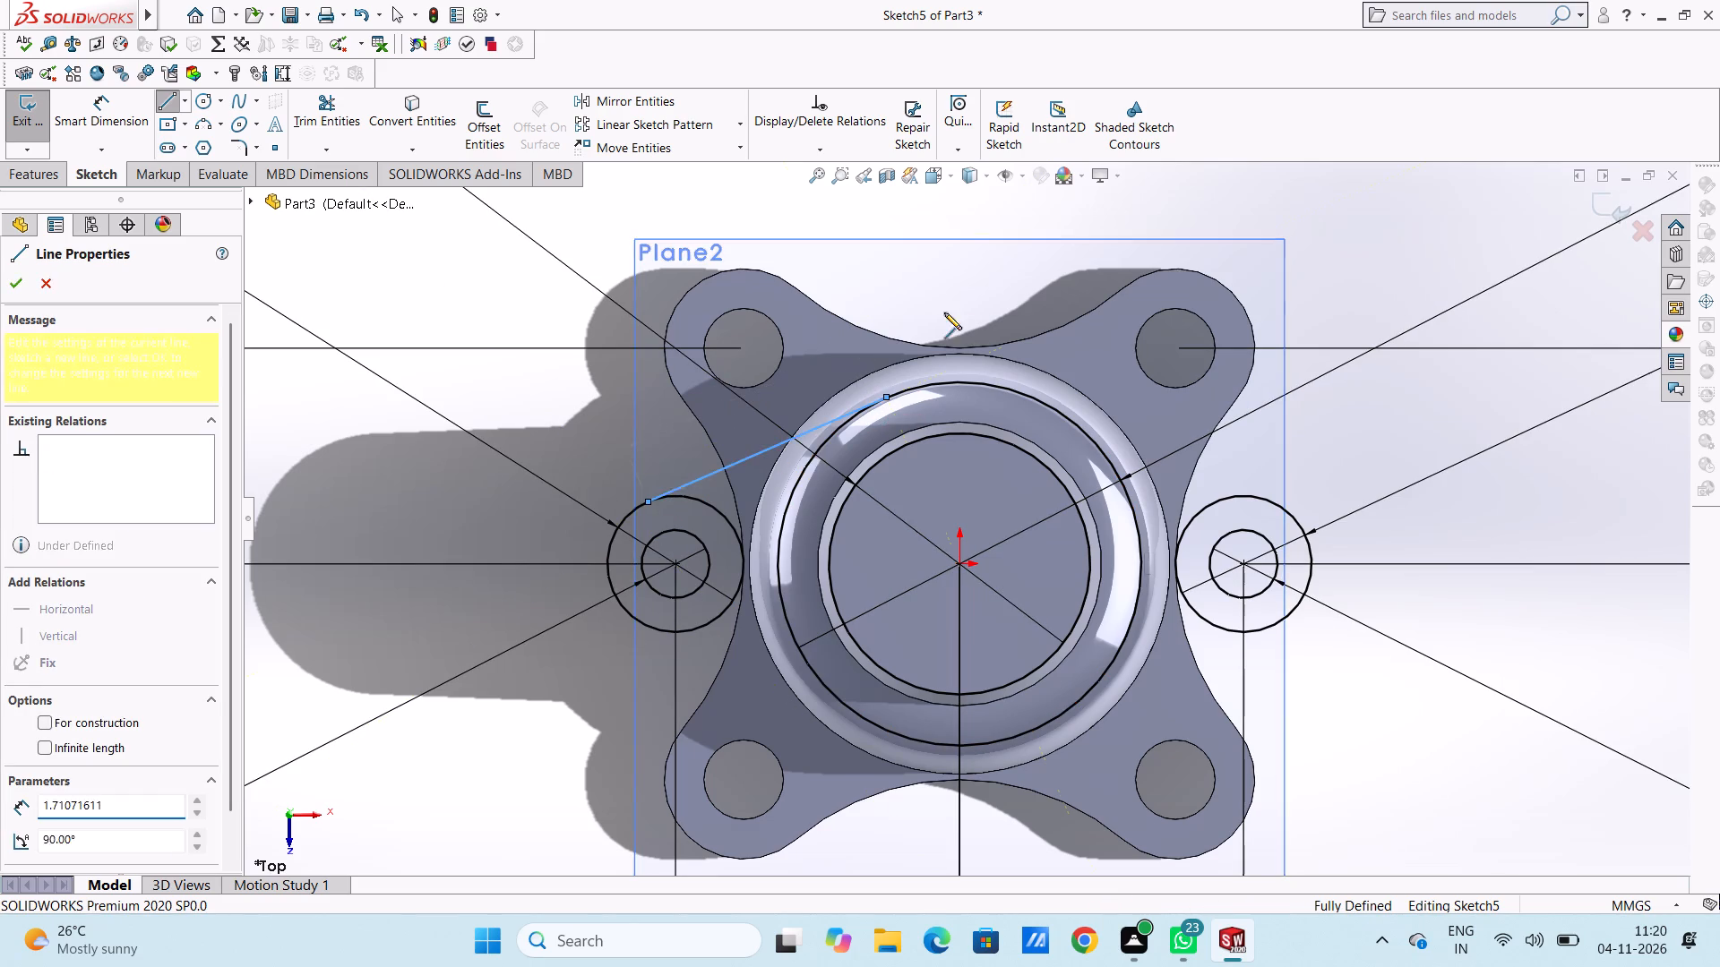
right_click(988, 261)
double_click(998, 271)
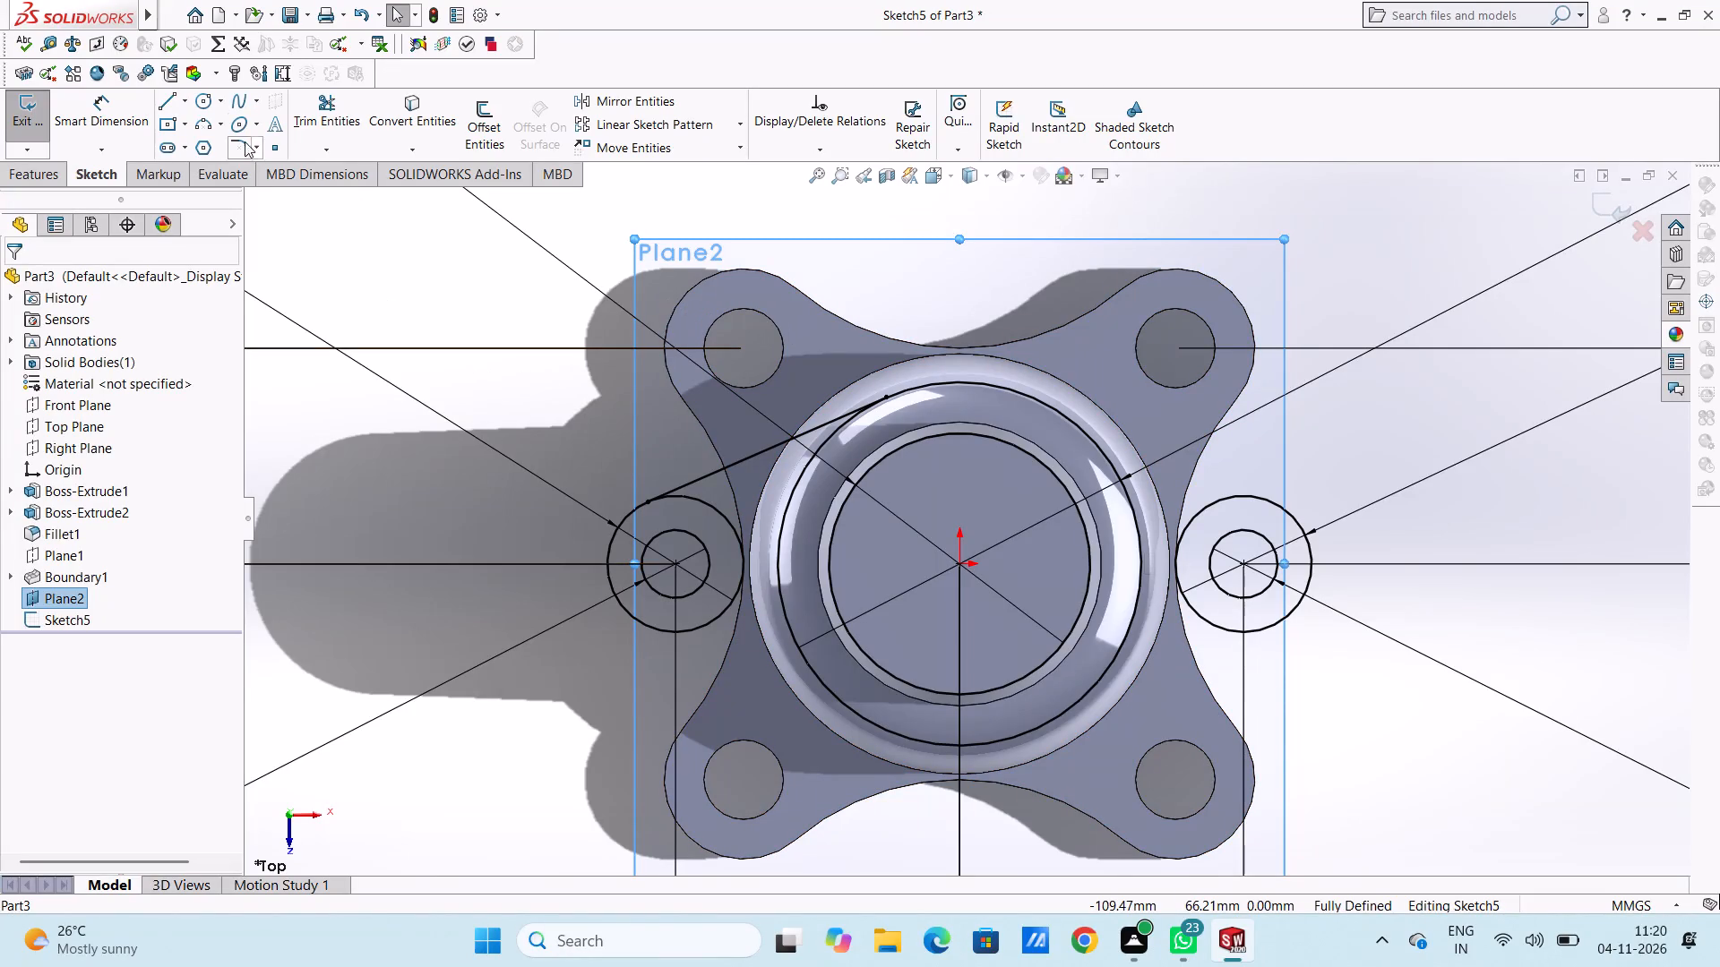
Draw a line about 46 mm long from the upper edge of the positive-X ear's outer circle, tangent to the 64 mm circle.
click(161, 98)
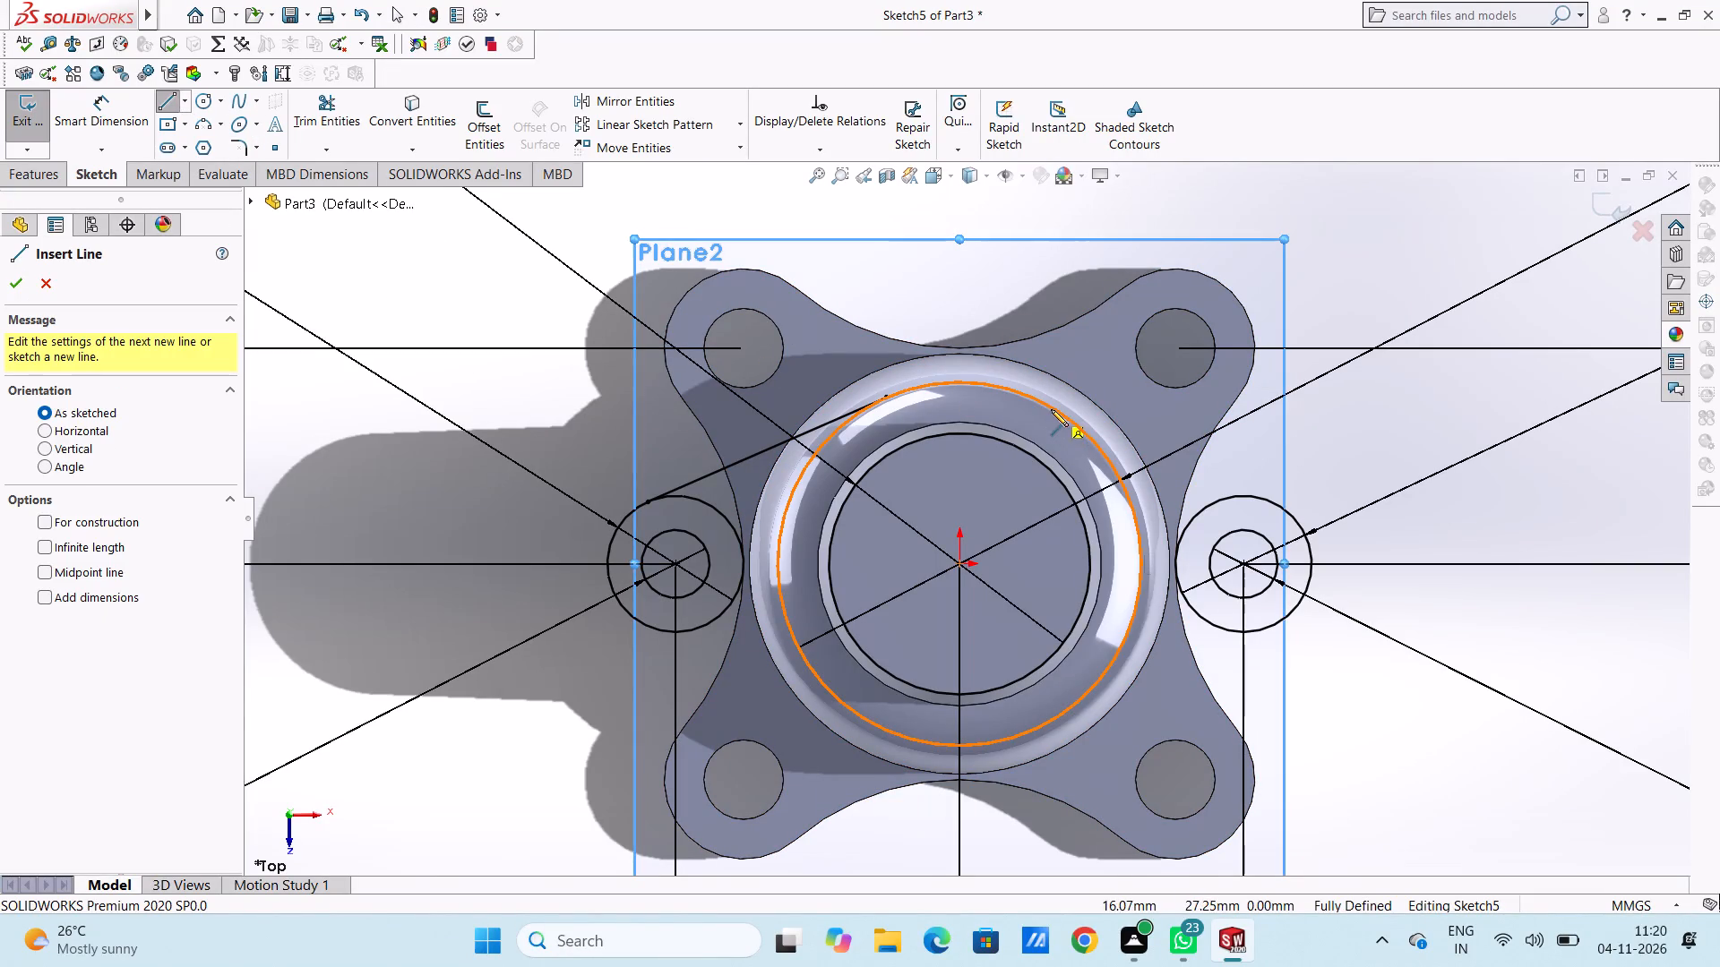
click(1270, 500)
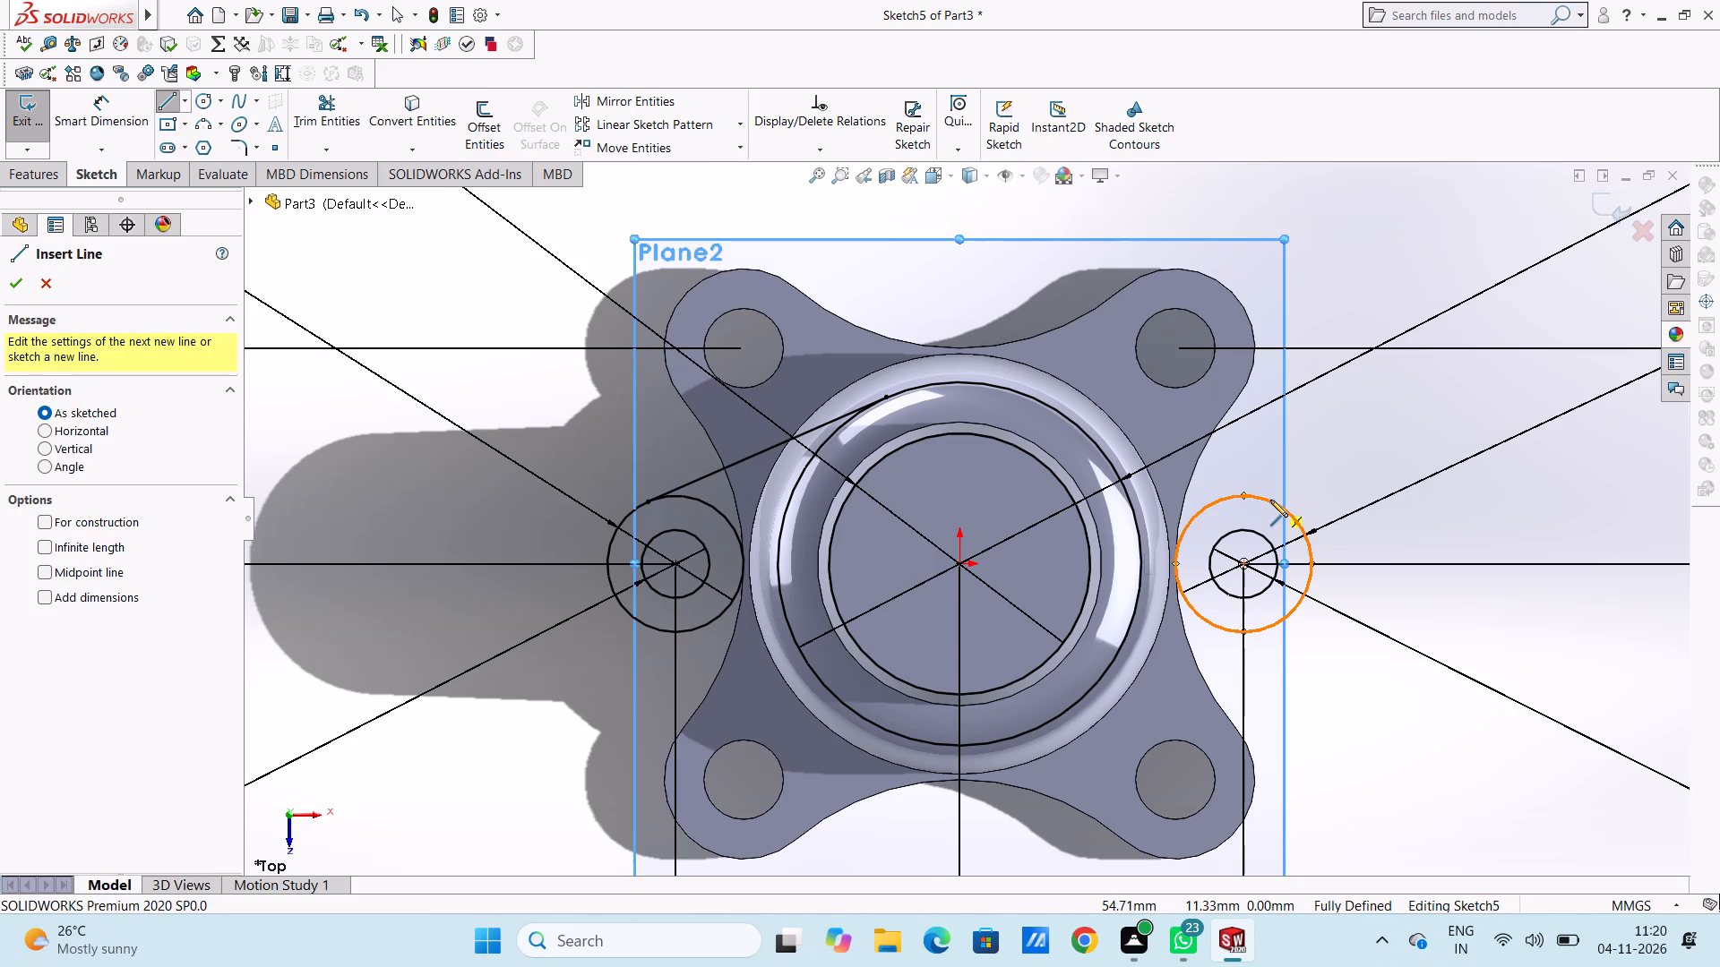
click(1040, 398)
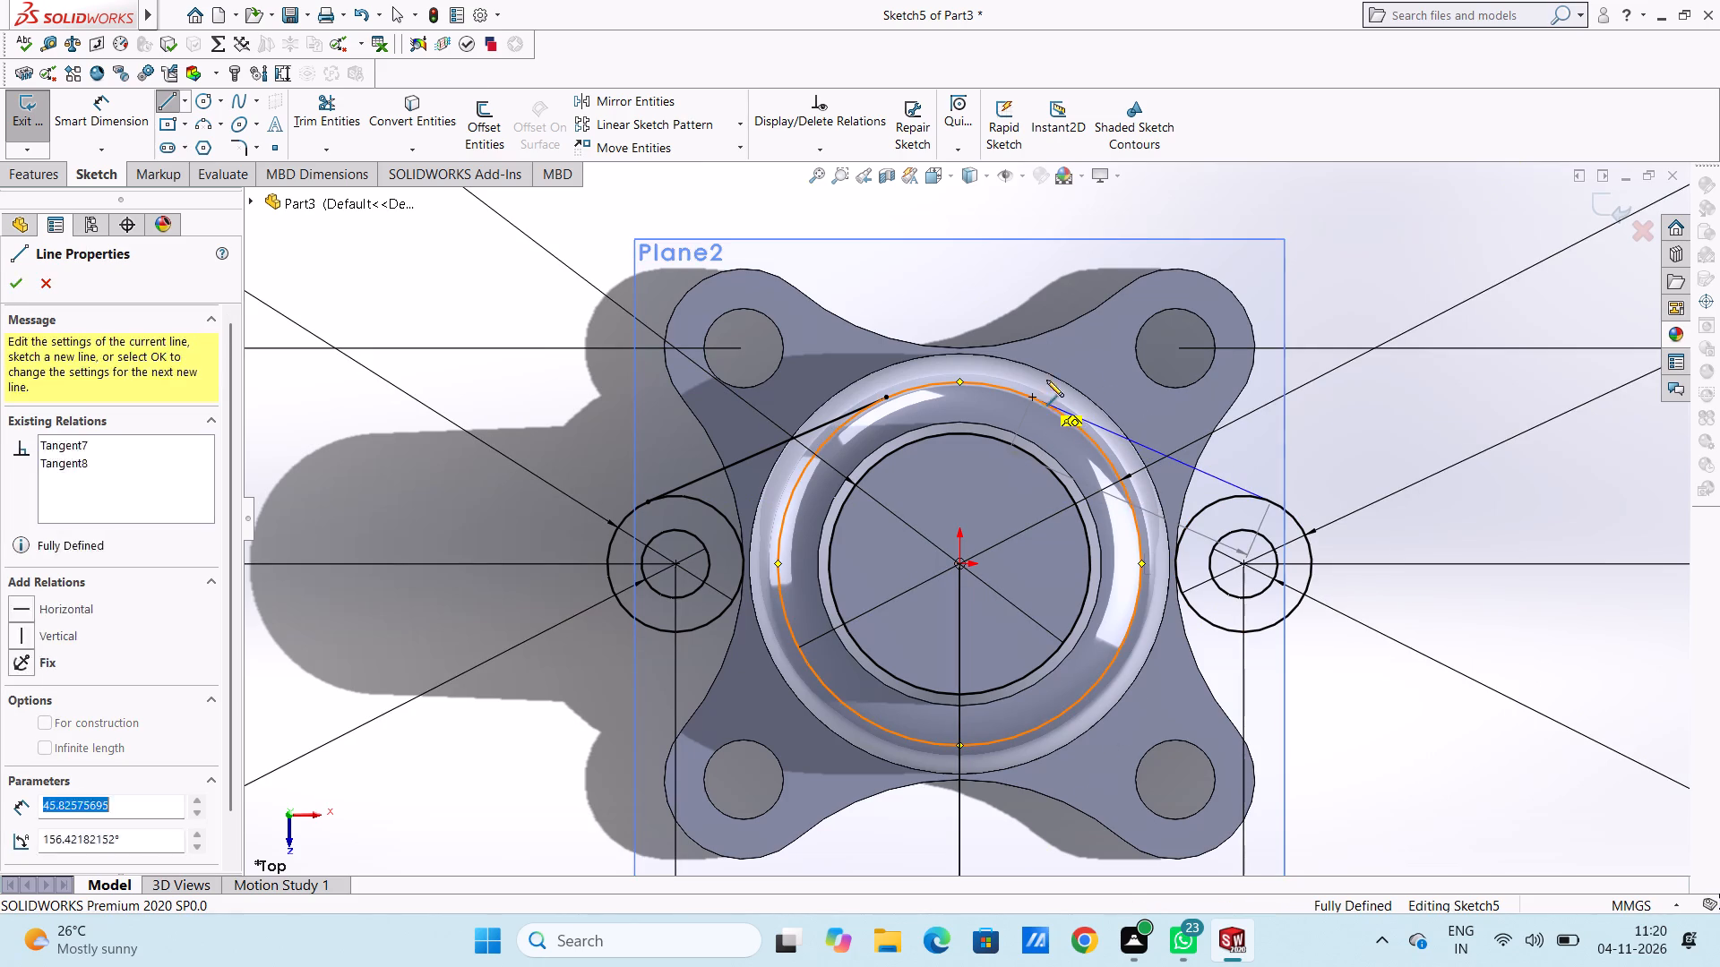
right_click(1078, 275)
click(1100, 286)
click(1067, 274)
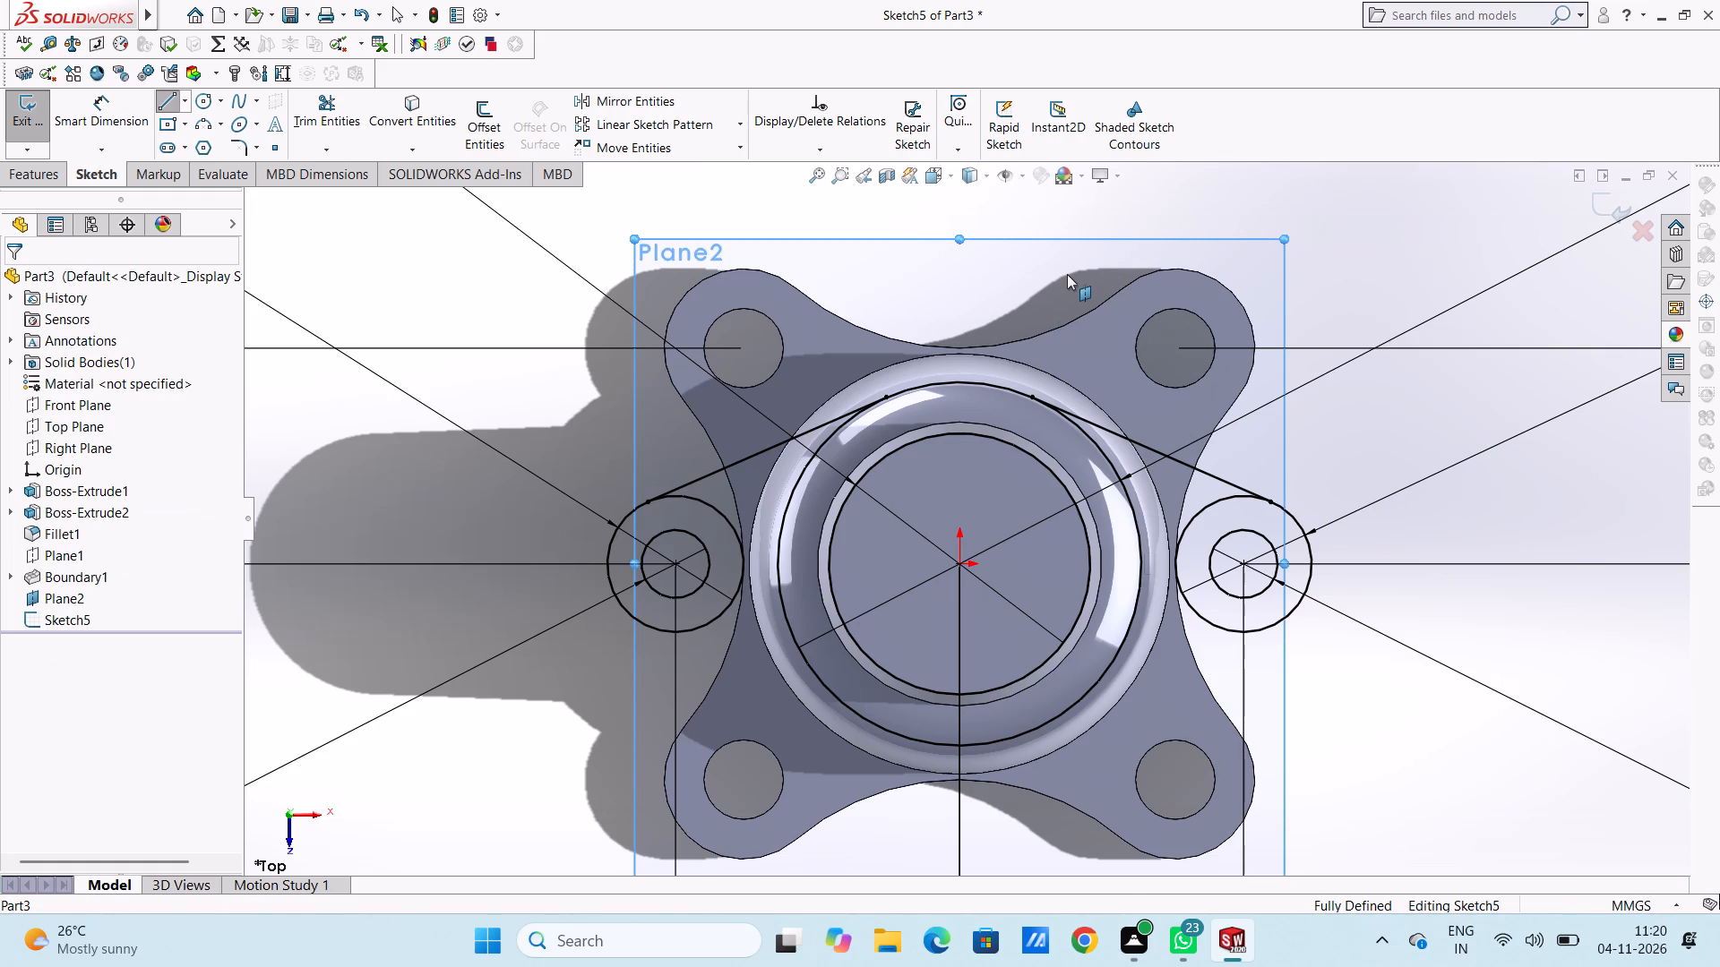
Draw a line about 46 mm long from the lower edge of the negative-X ear's outer circle, tangent to the 64 mm circle.
scroll(981, 345, up, 3)
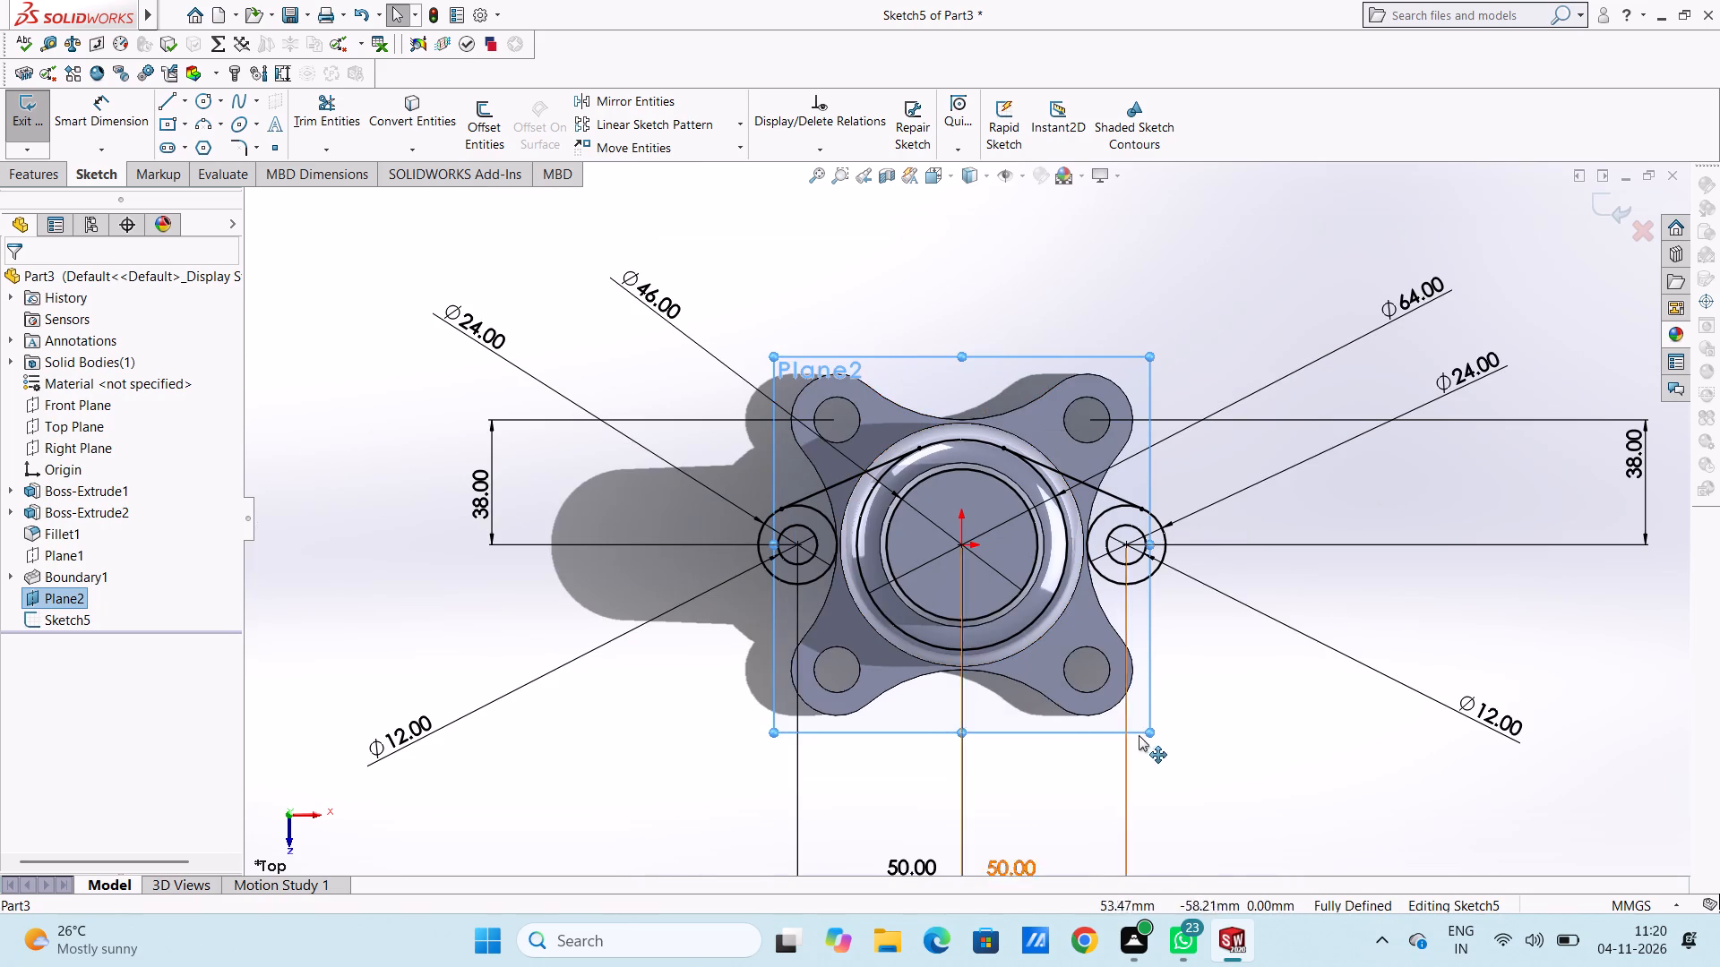
scroll(1137, 730, down, 1)
click(166, 103)
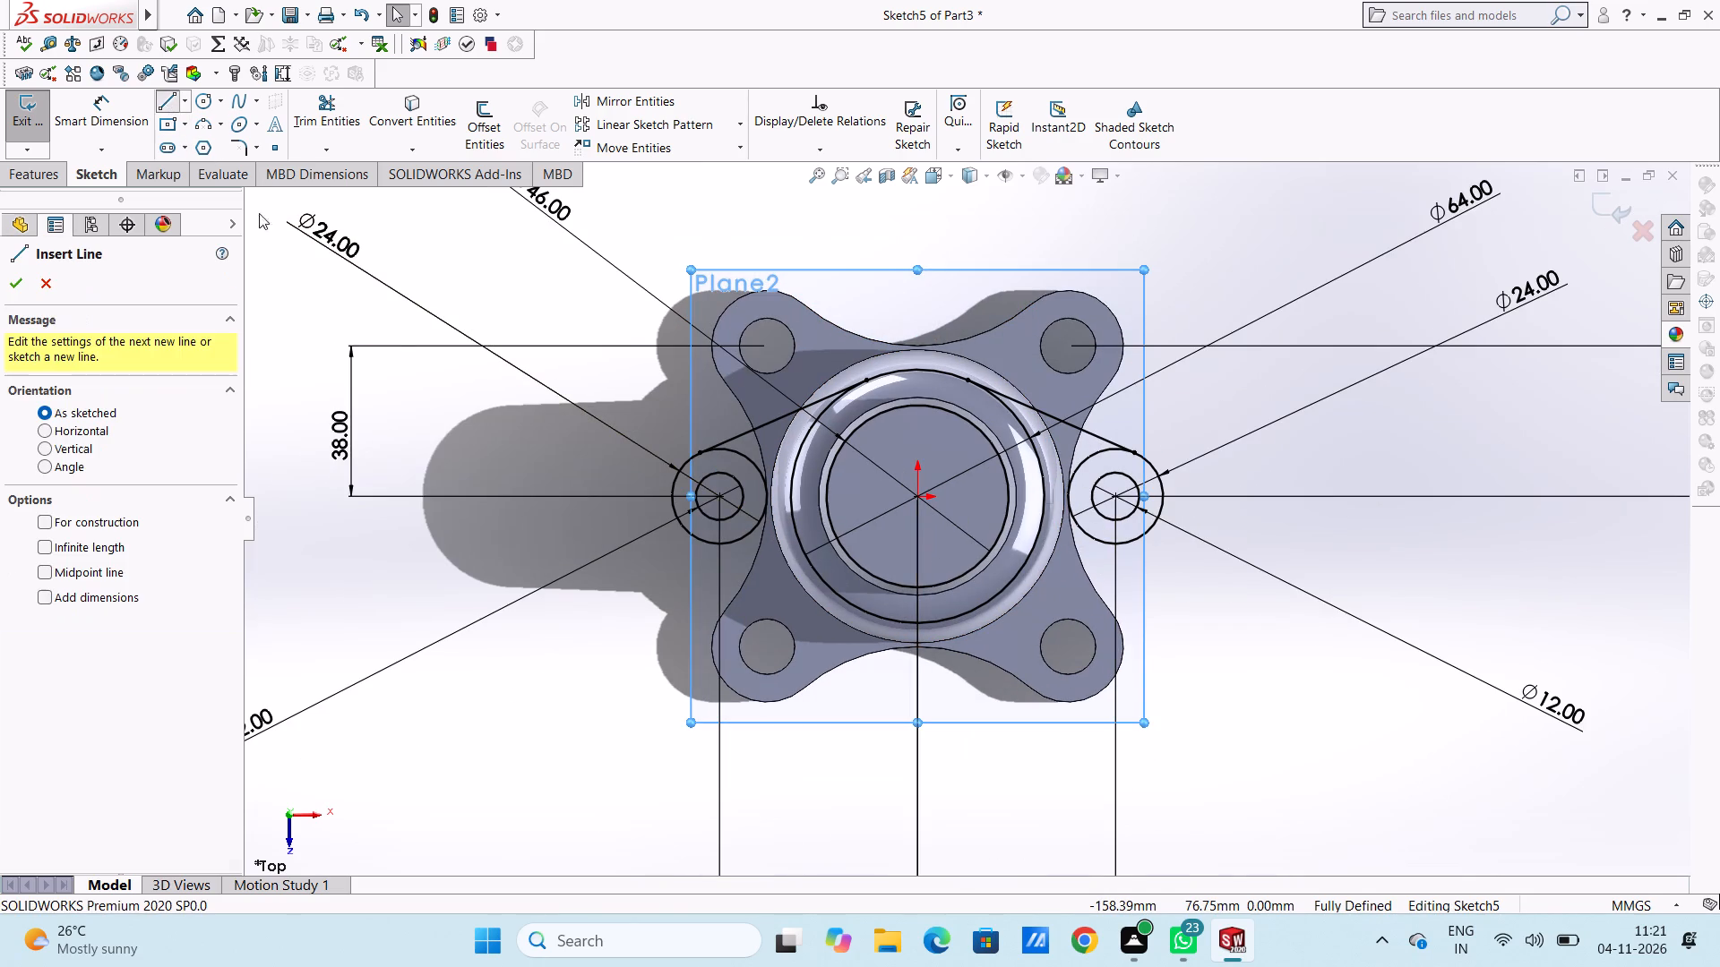
click(704, 541)
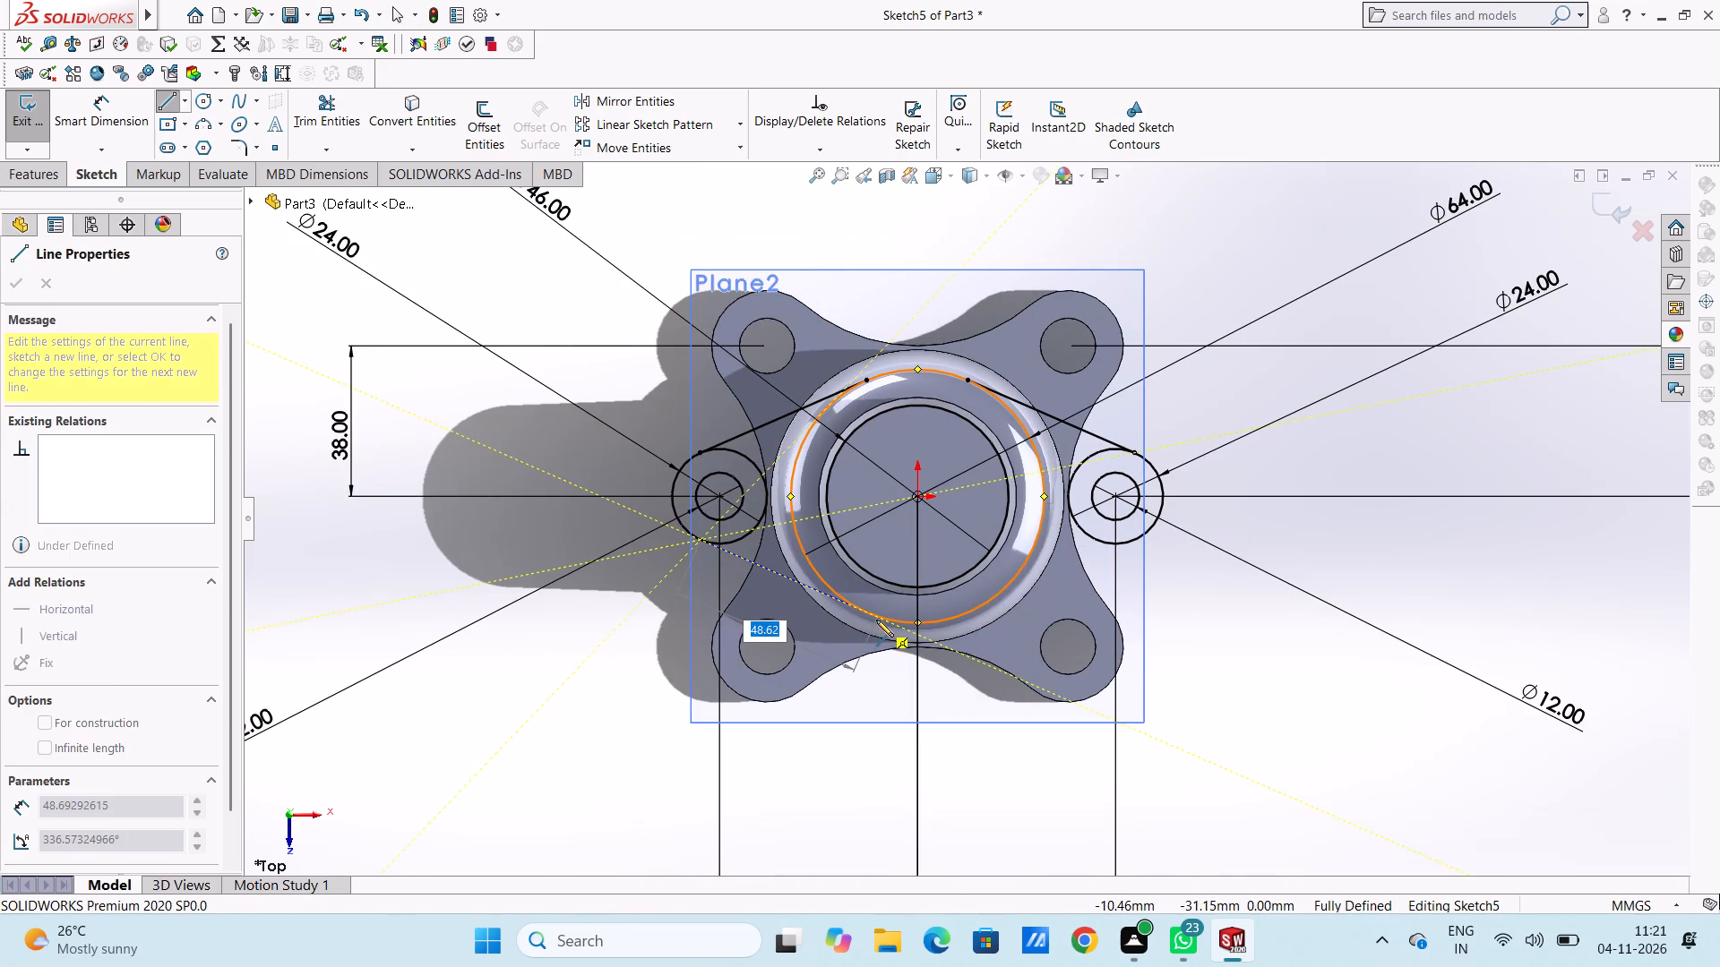
click(867, 614)
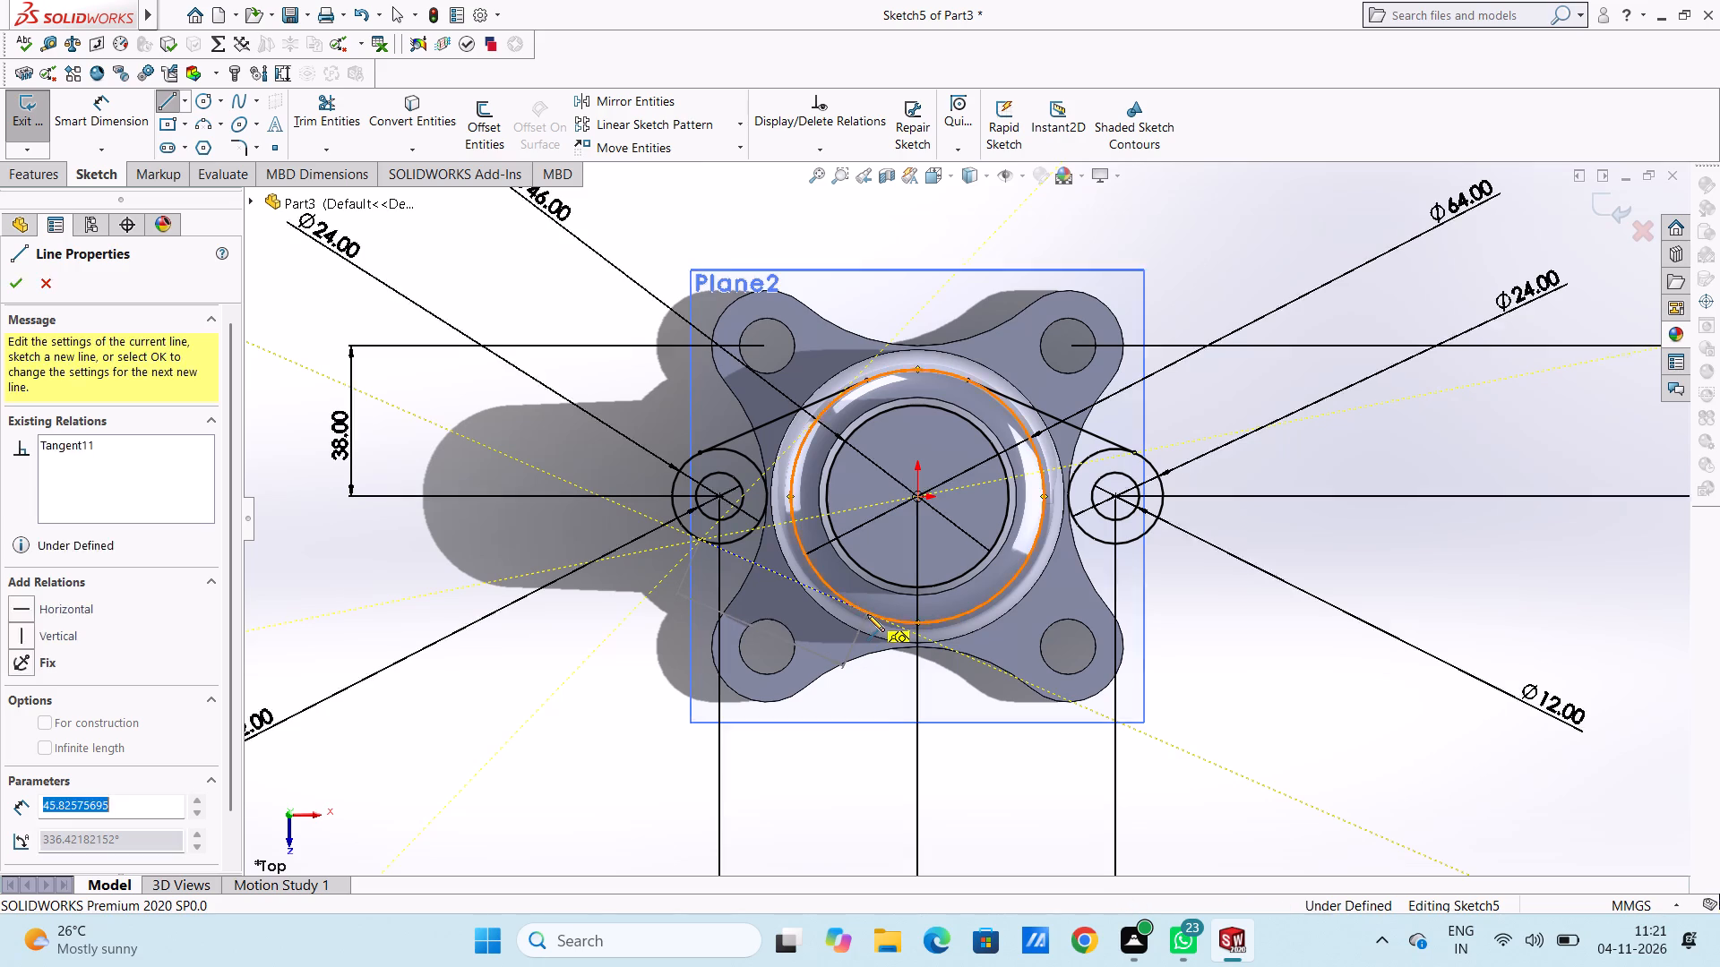
right_click(1260, 366)
click(1273, 387)
click(1256, 395)
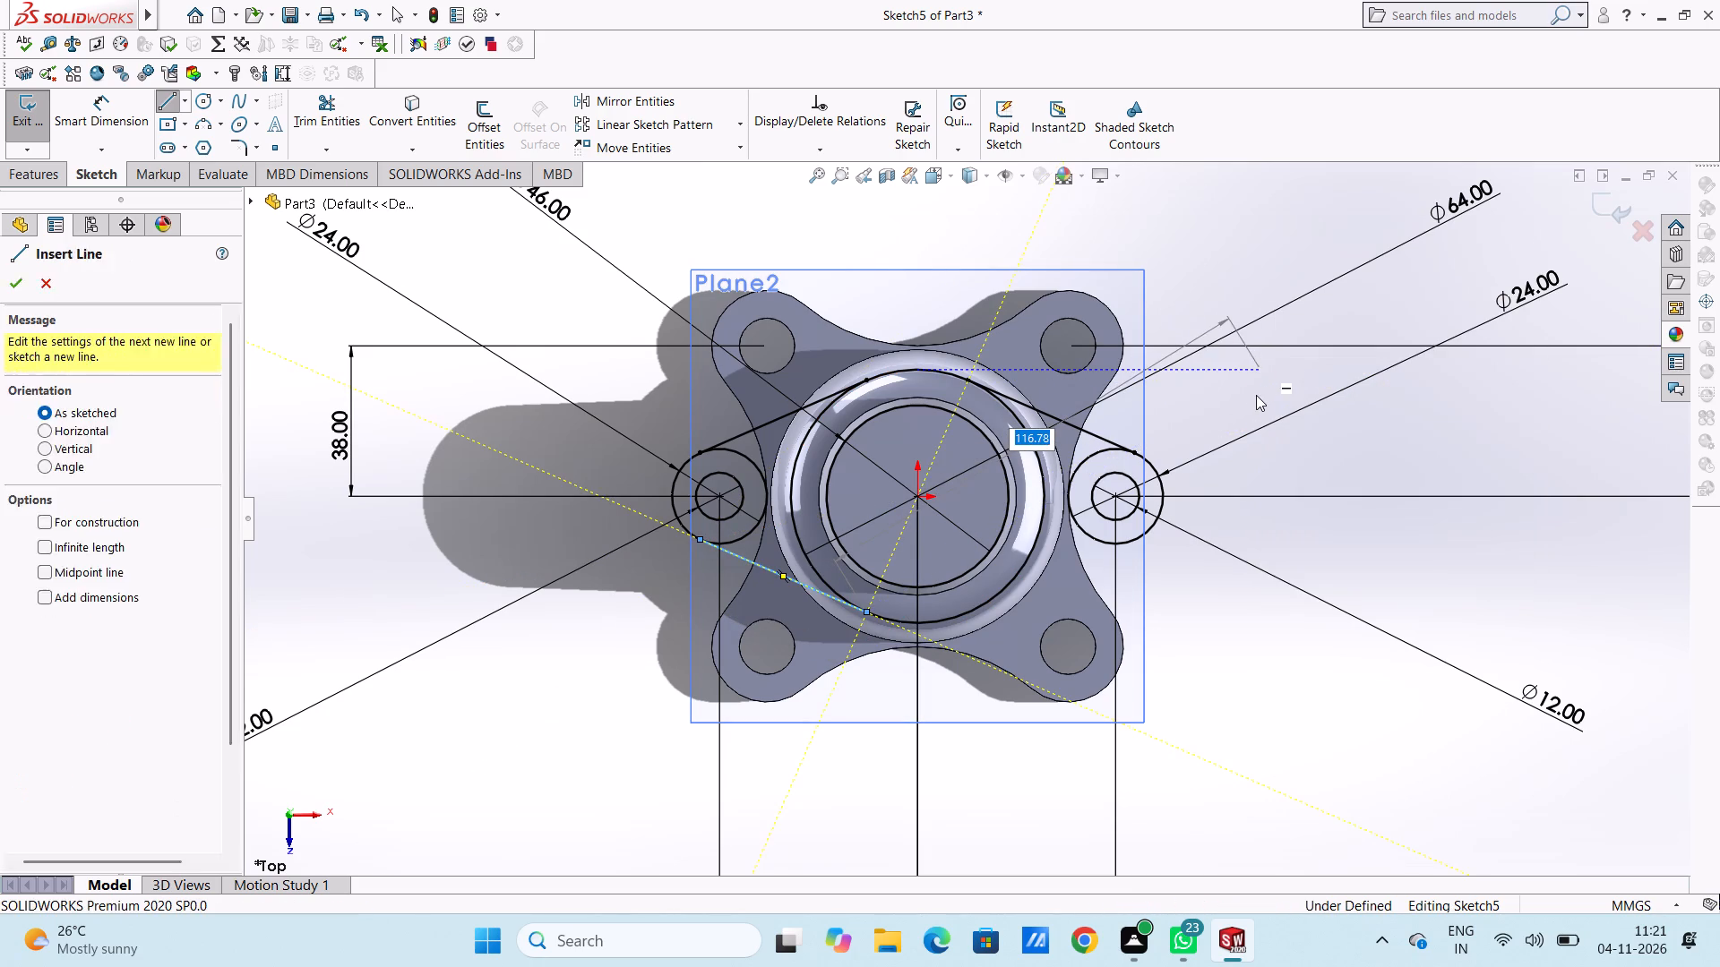
Draw a line about 46 mm long from the lower edge of the positive-X ear's outer circle, tangent to the 64 mm circle.
click(163, 105)
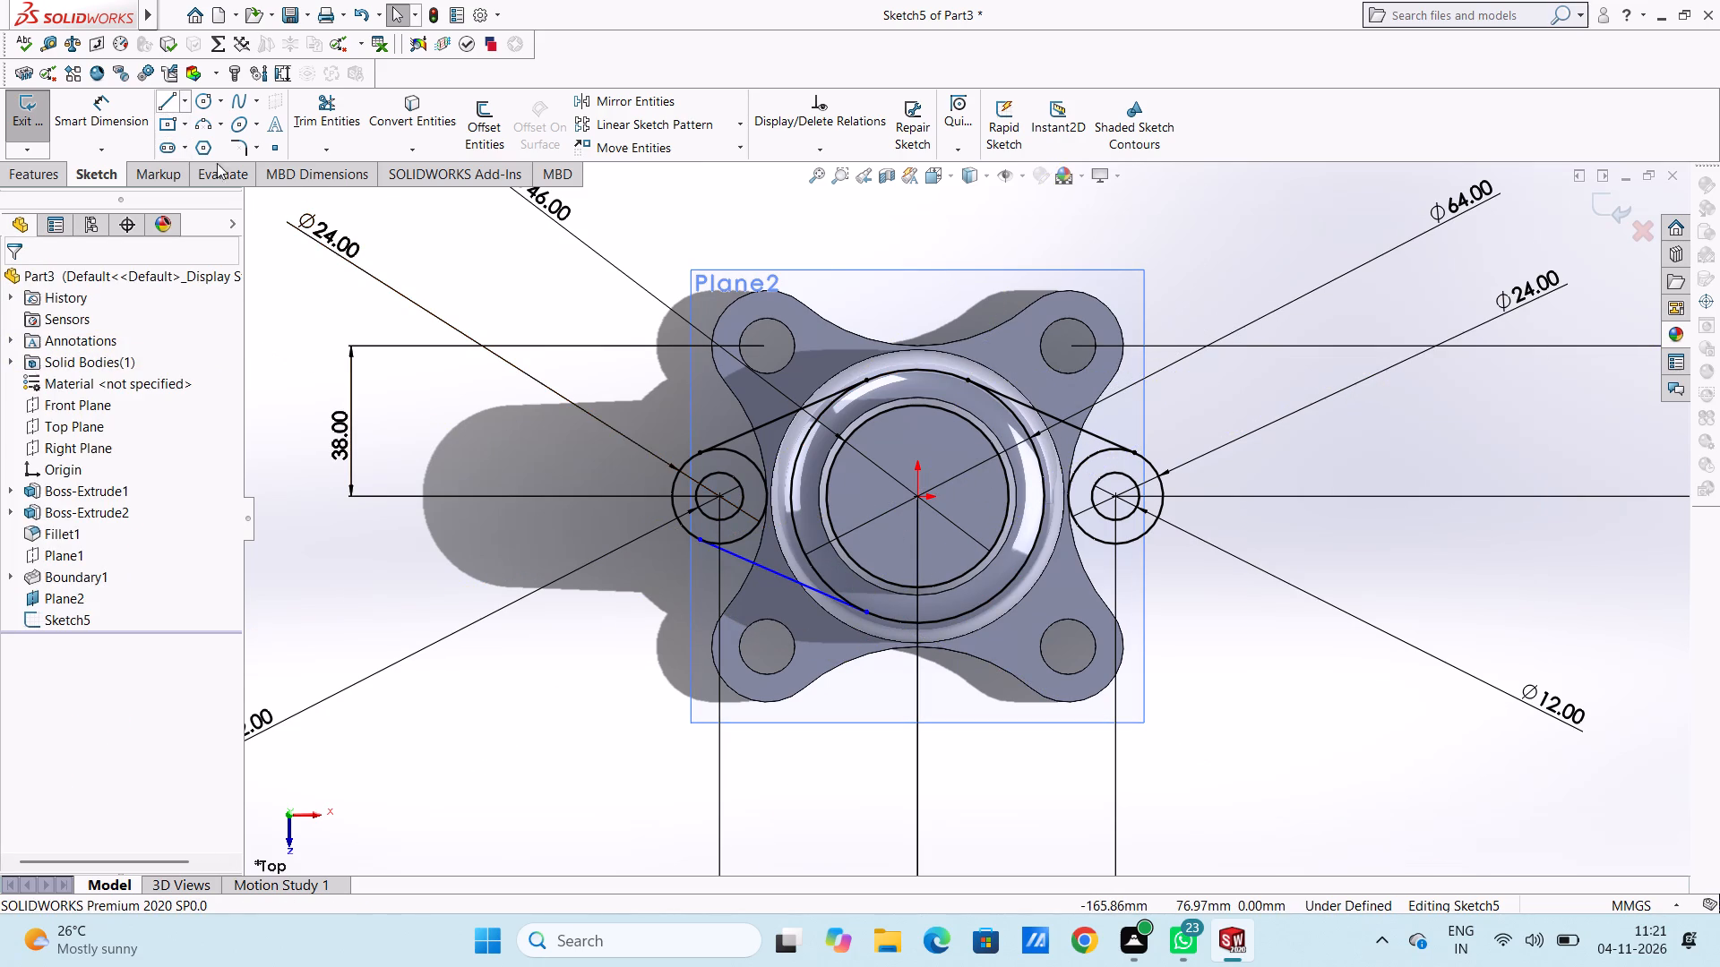
click(1138, 543)
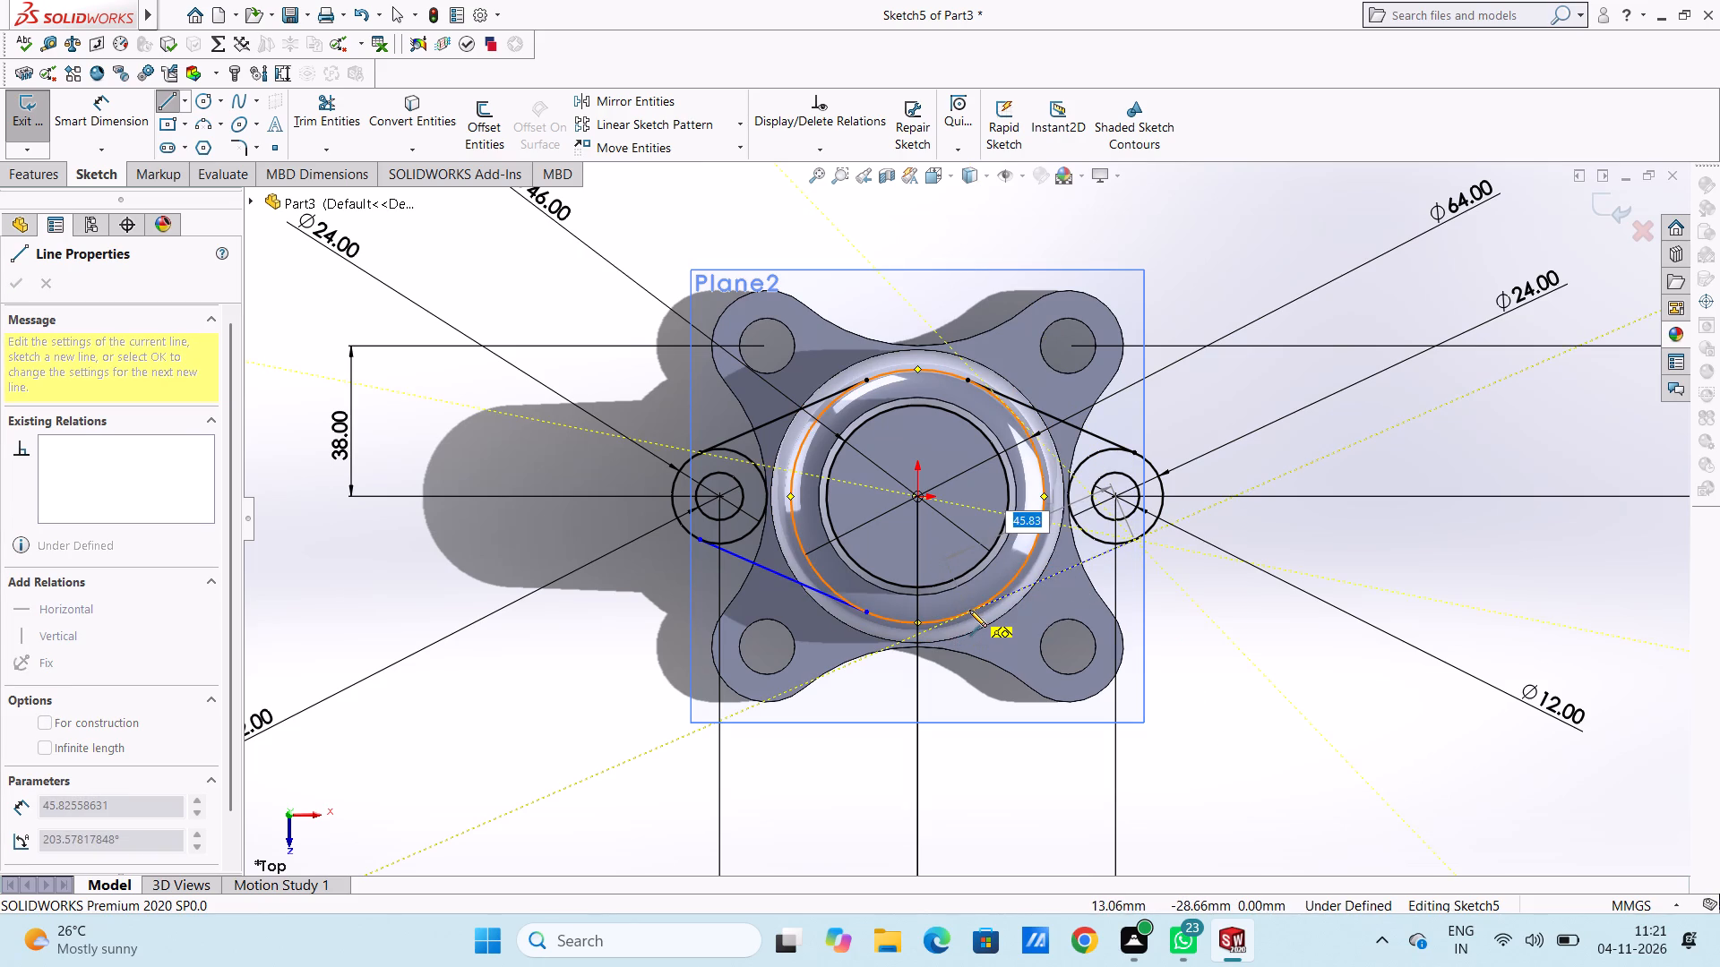
click(969, 610)
right_click(1349, 433)
click(1371, 448)
click(1365, 450)
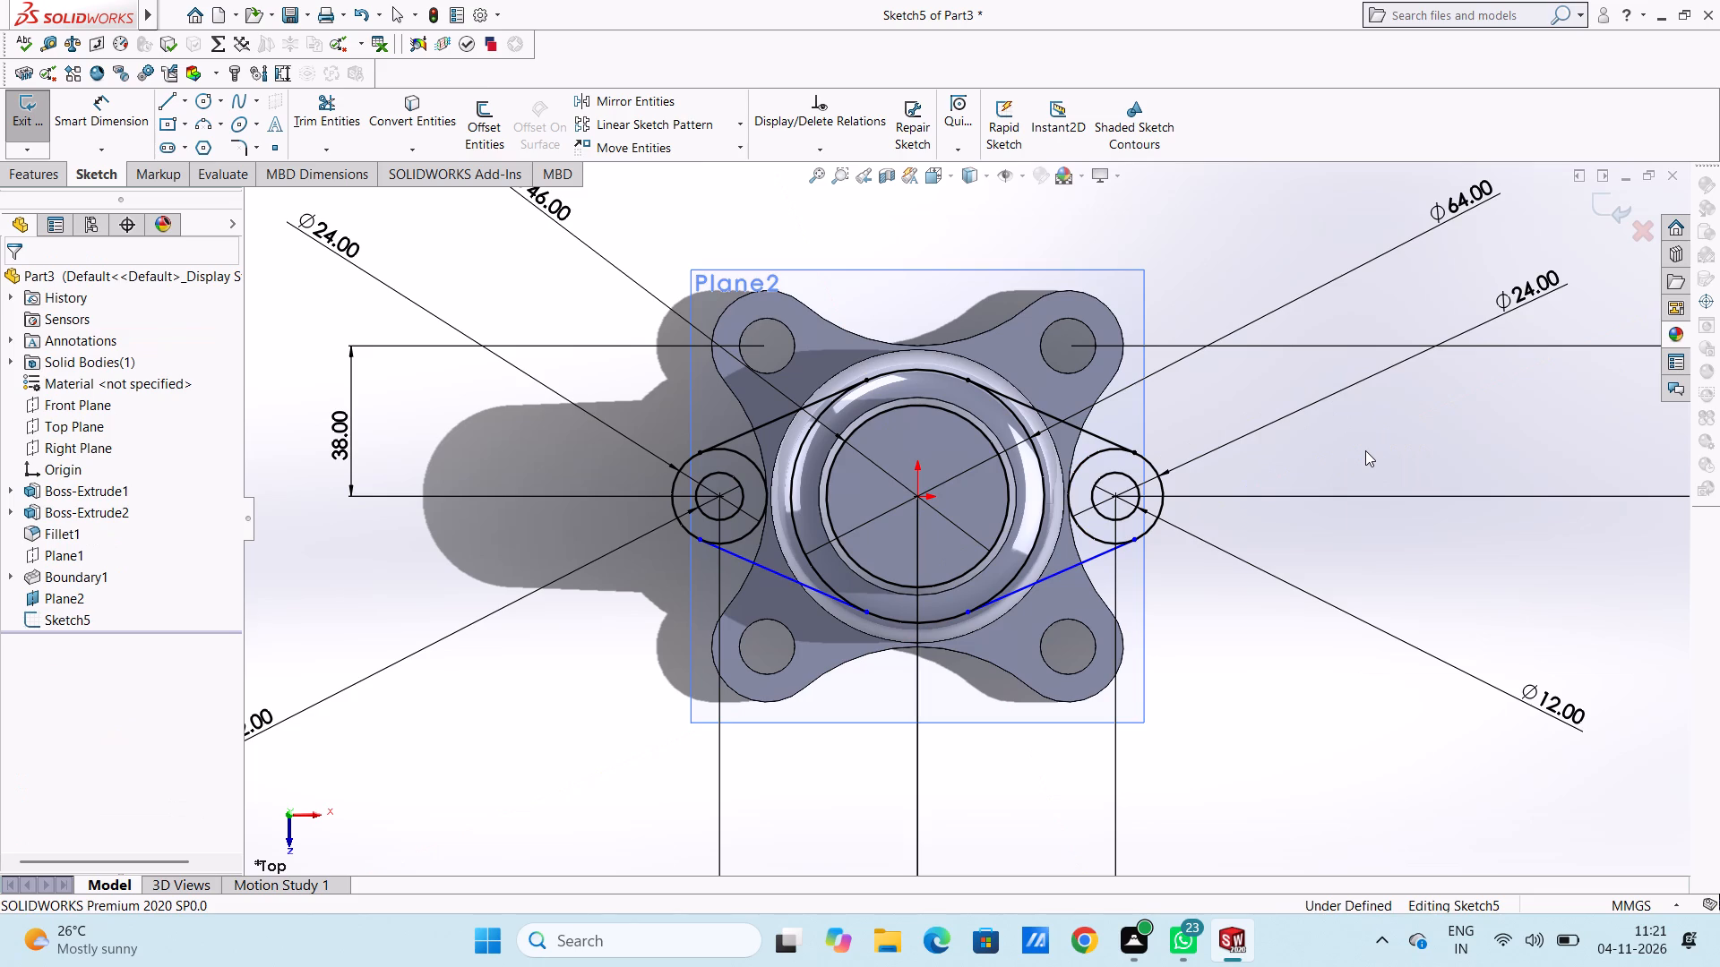
Apply a tangent relation between the lower positive-X line and the 64 mm diameter circle.
scroll(1052, 567, down, 2)
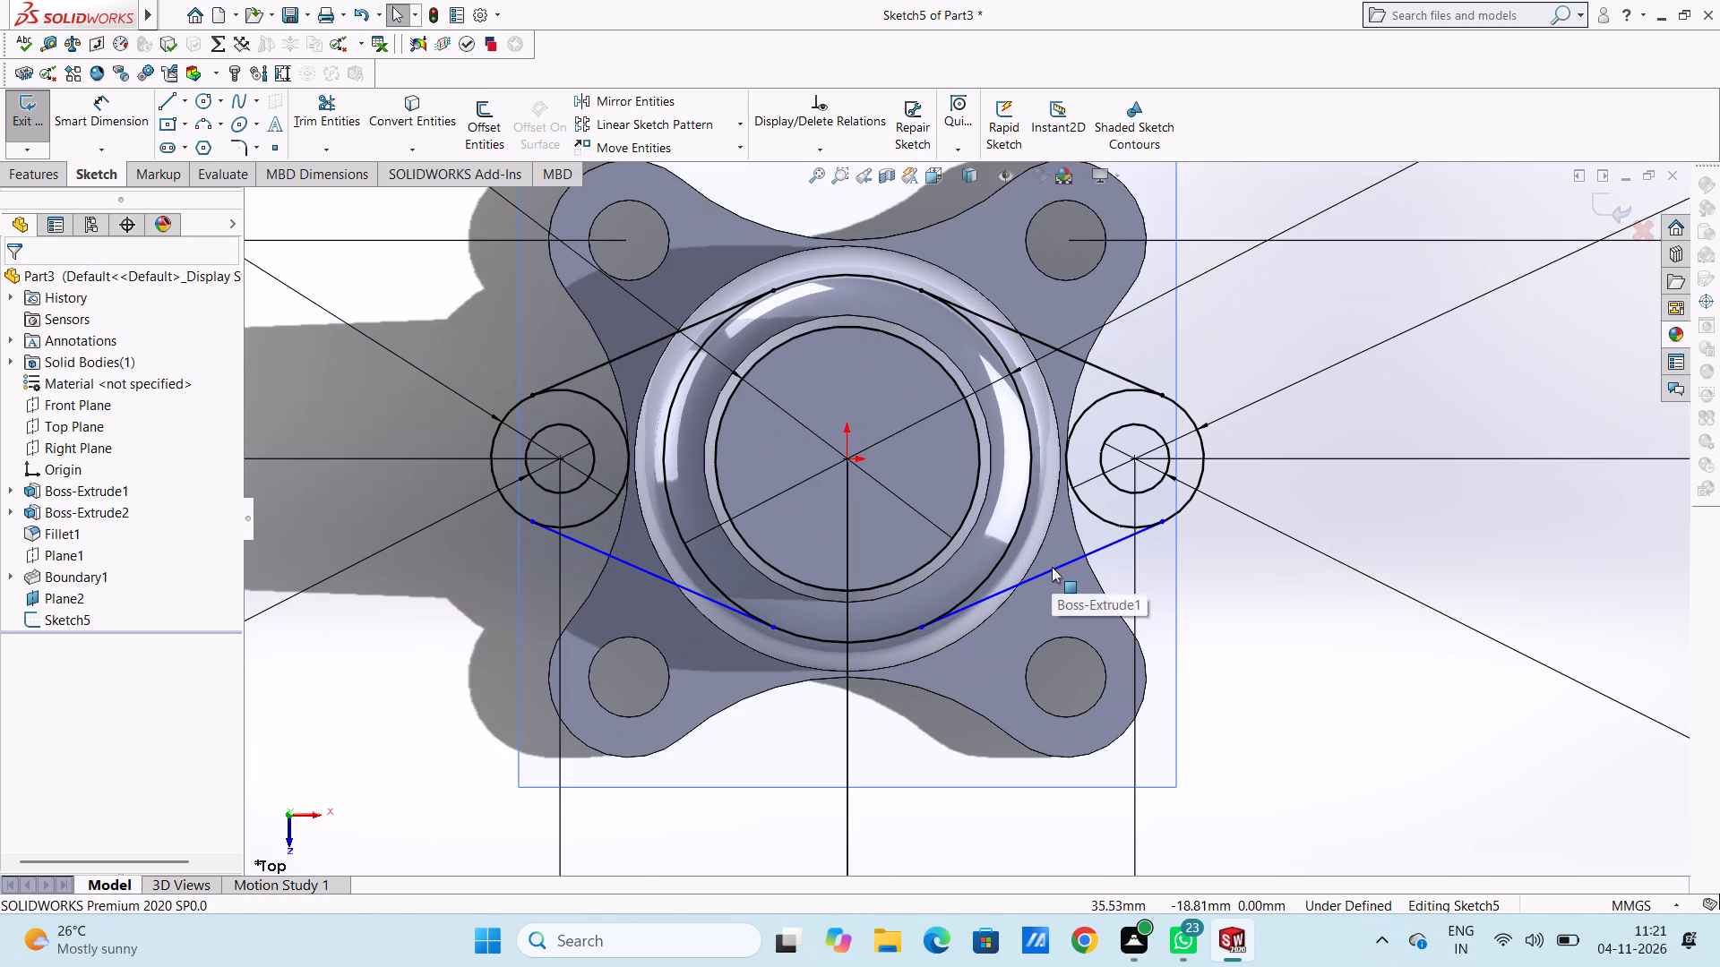
scroll(1052, 569, down, 4)
click(1028, 546)
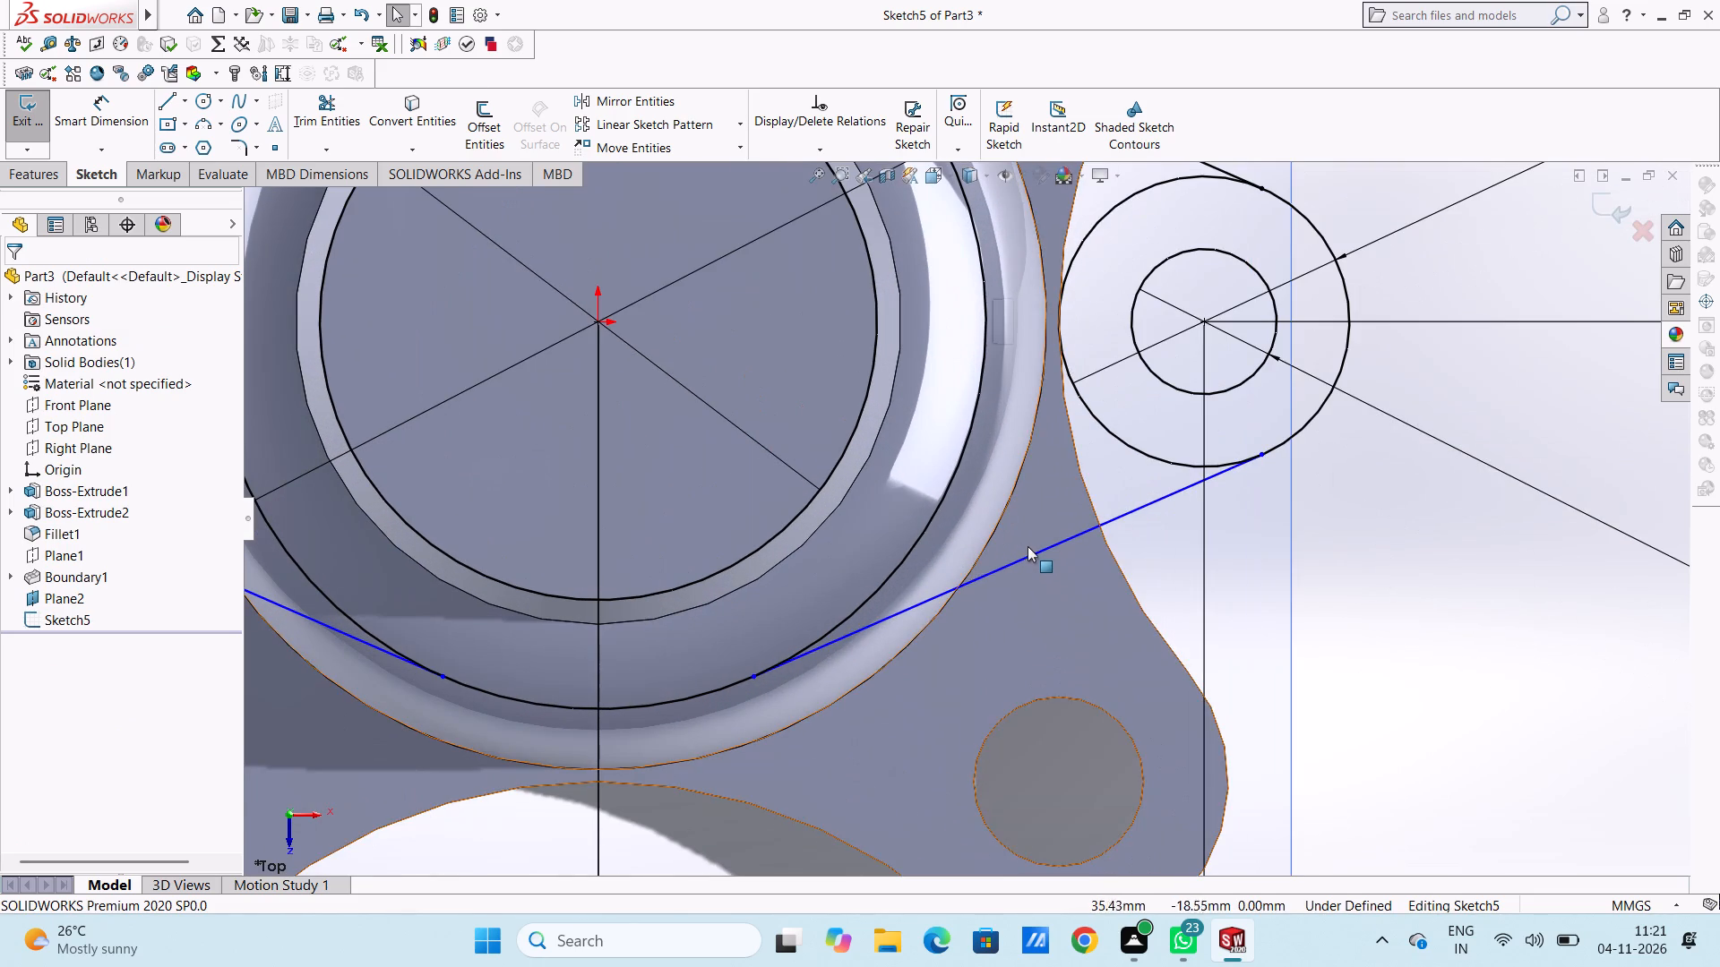
click(1160, 553)
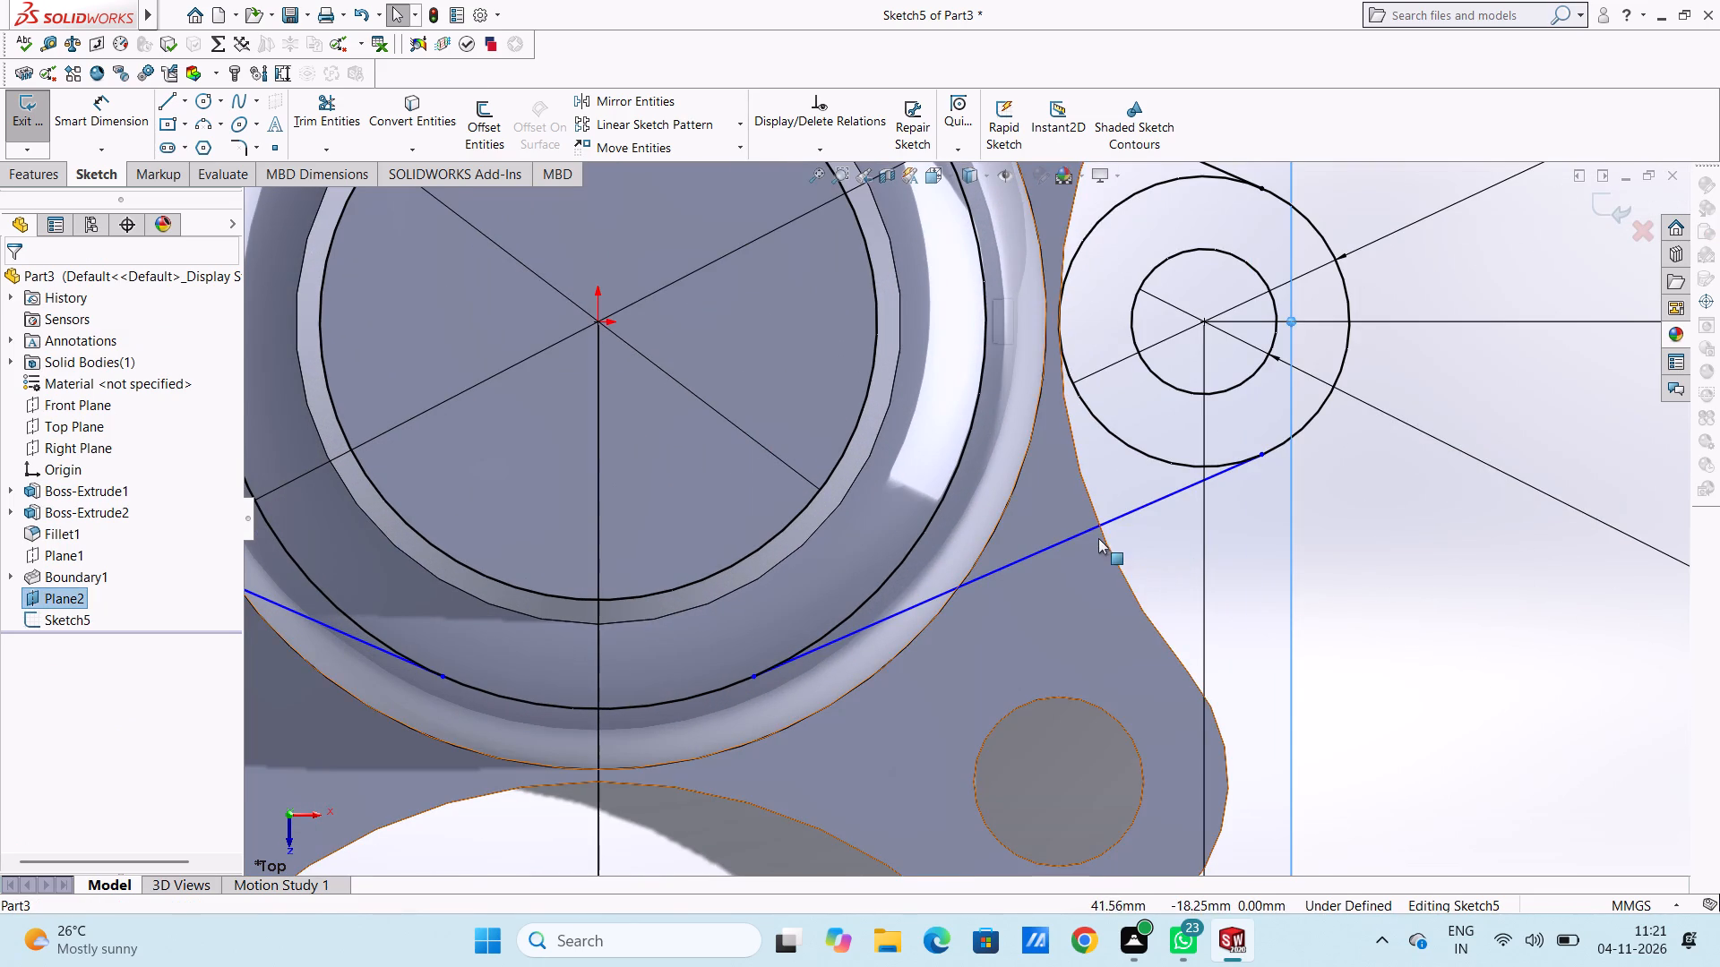
click(1094, 532)
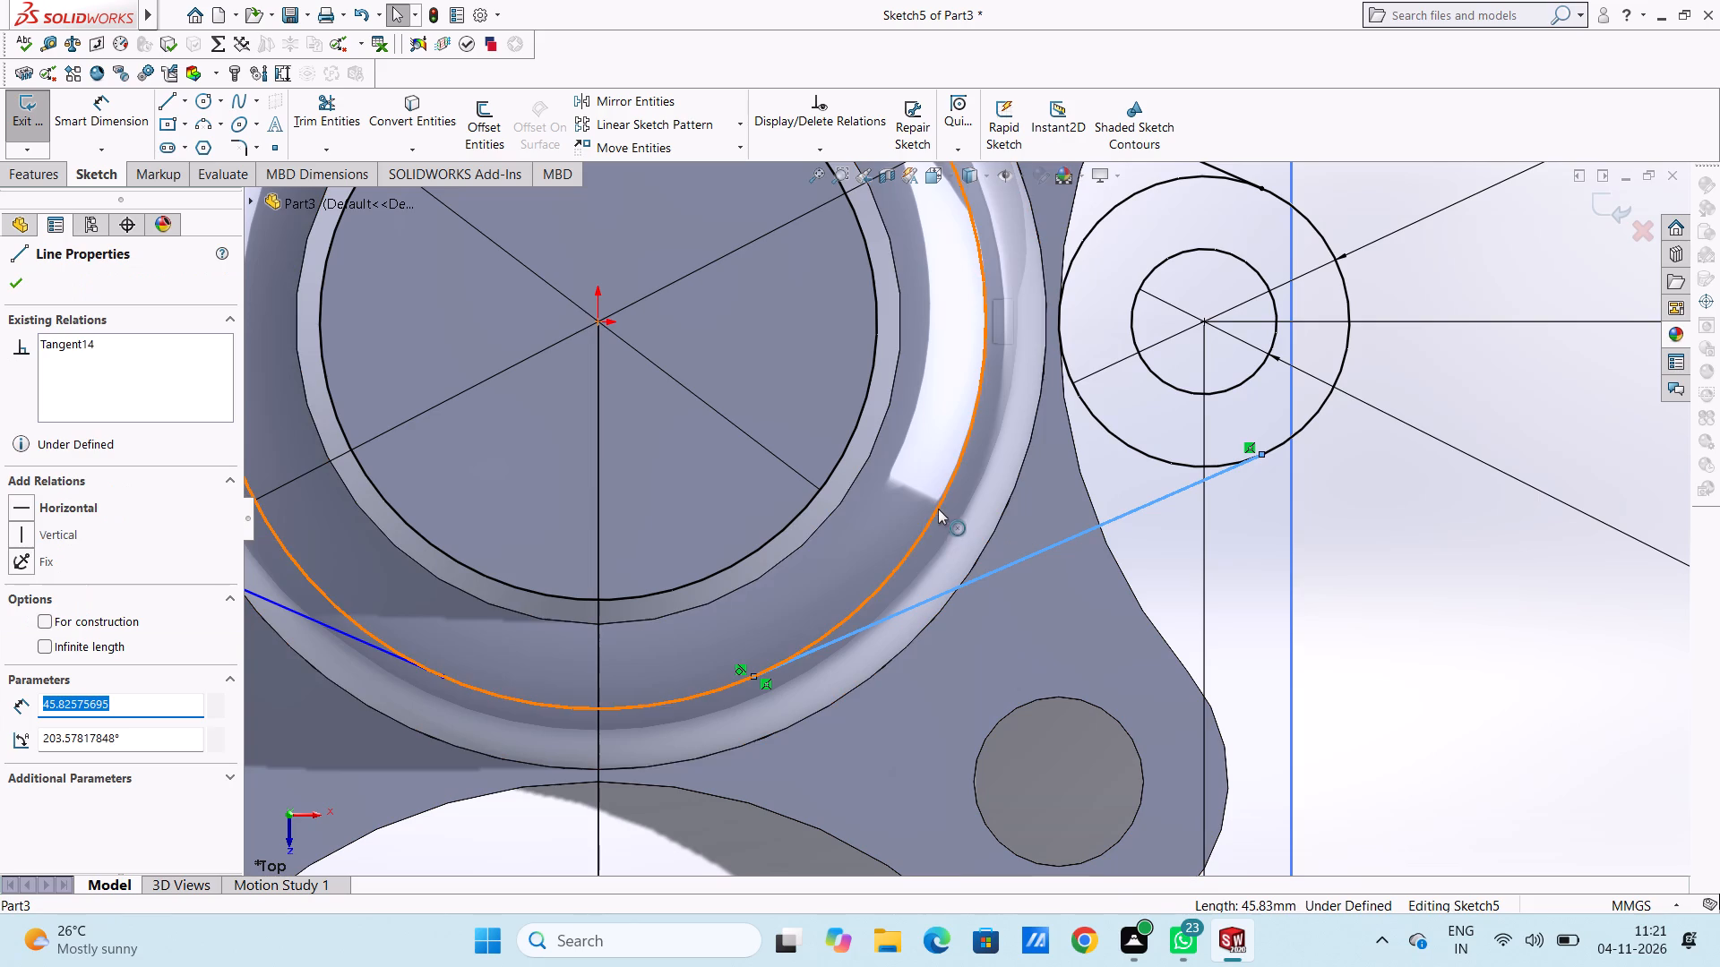
ctrl+click(938, 508)
scroll(914, 556, up, 4)
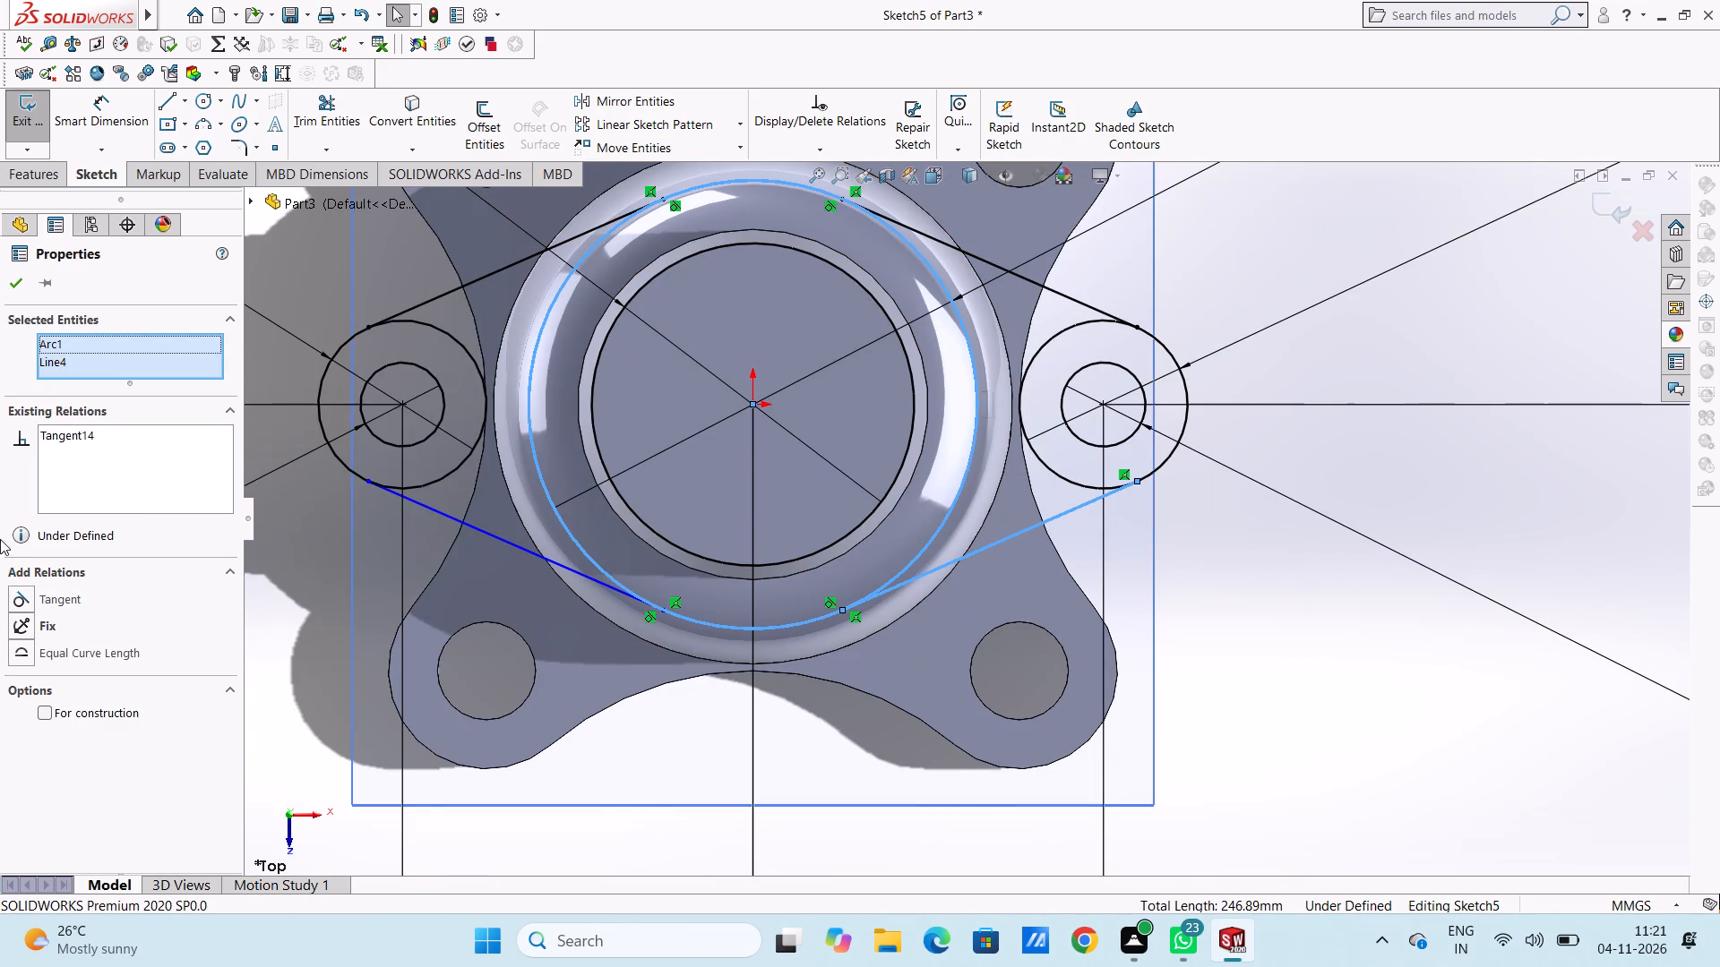
click(14, 591)
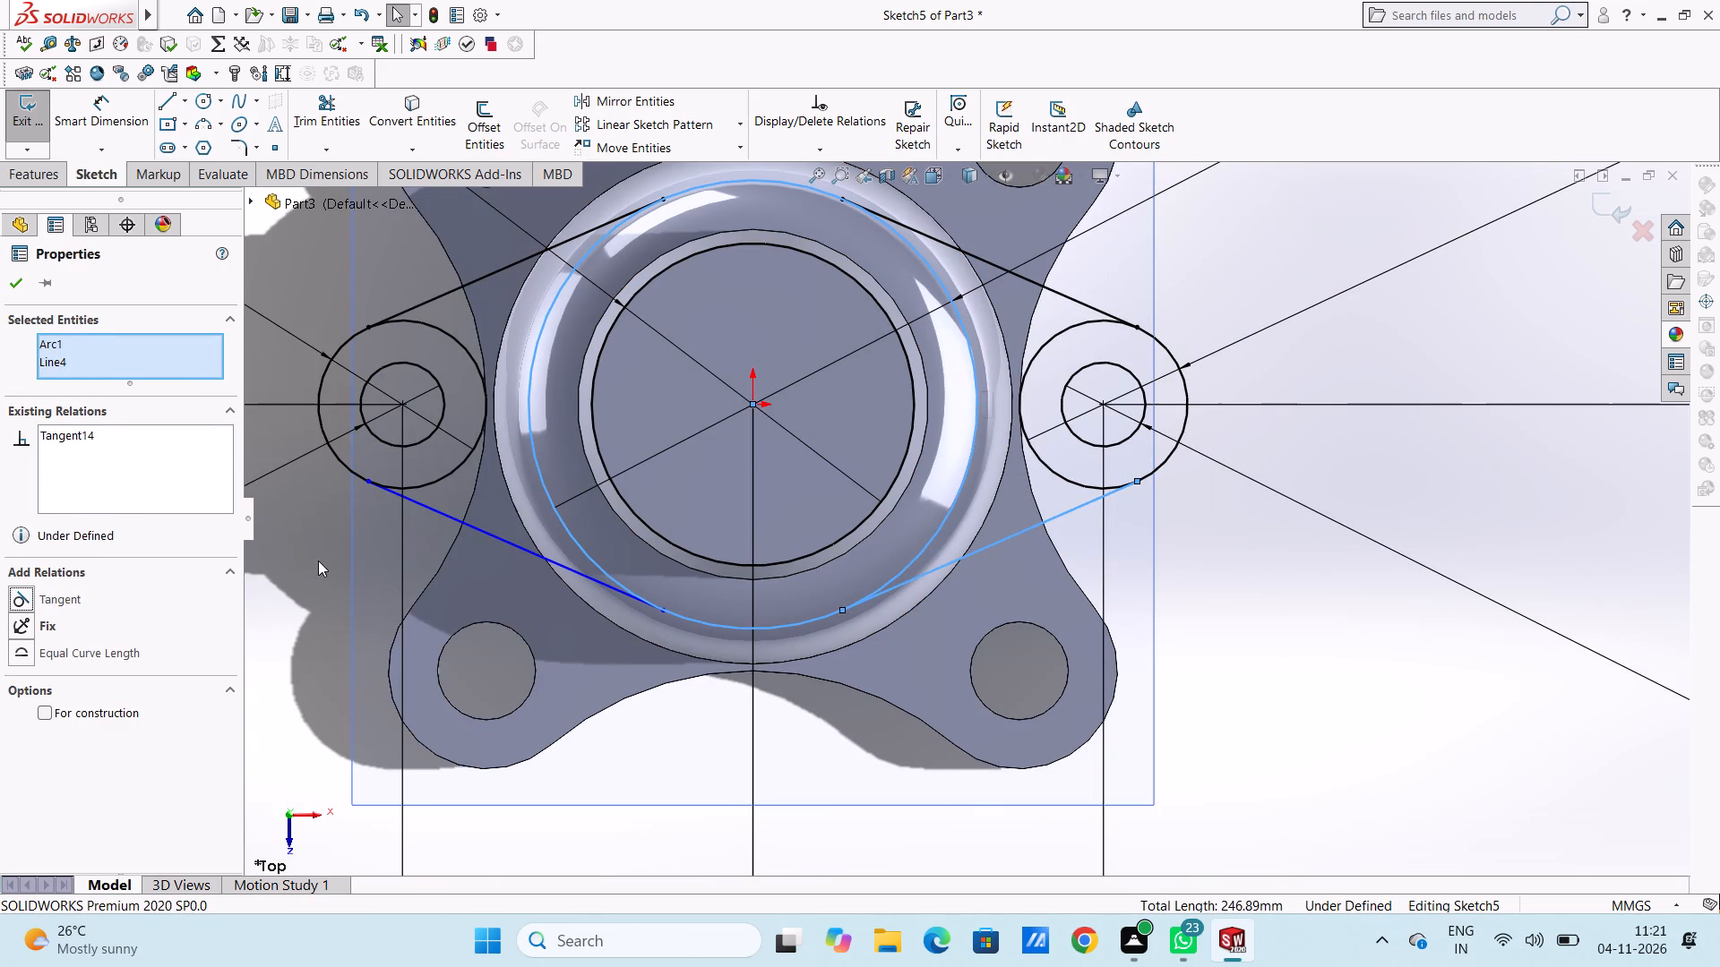
click(318, 561)
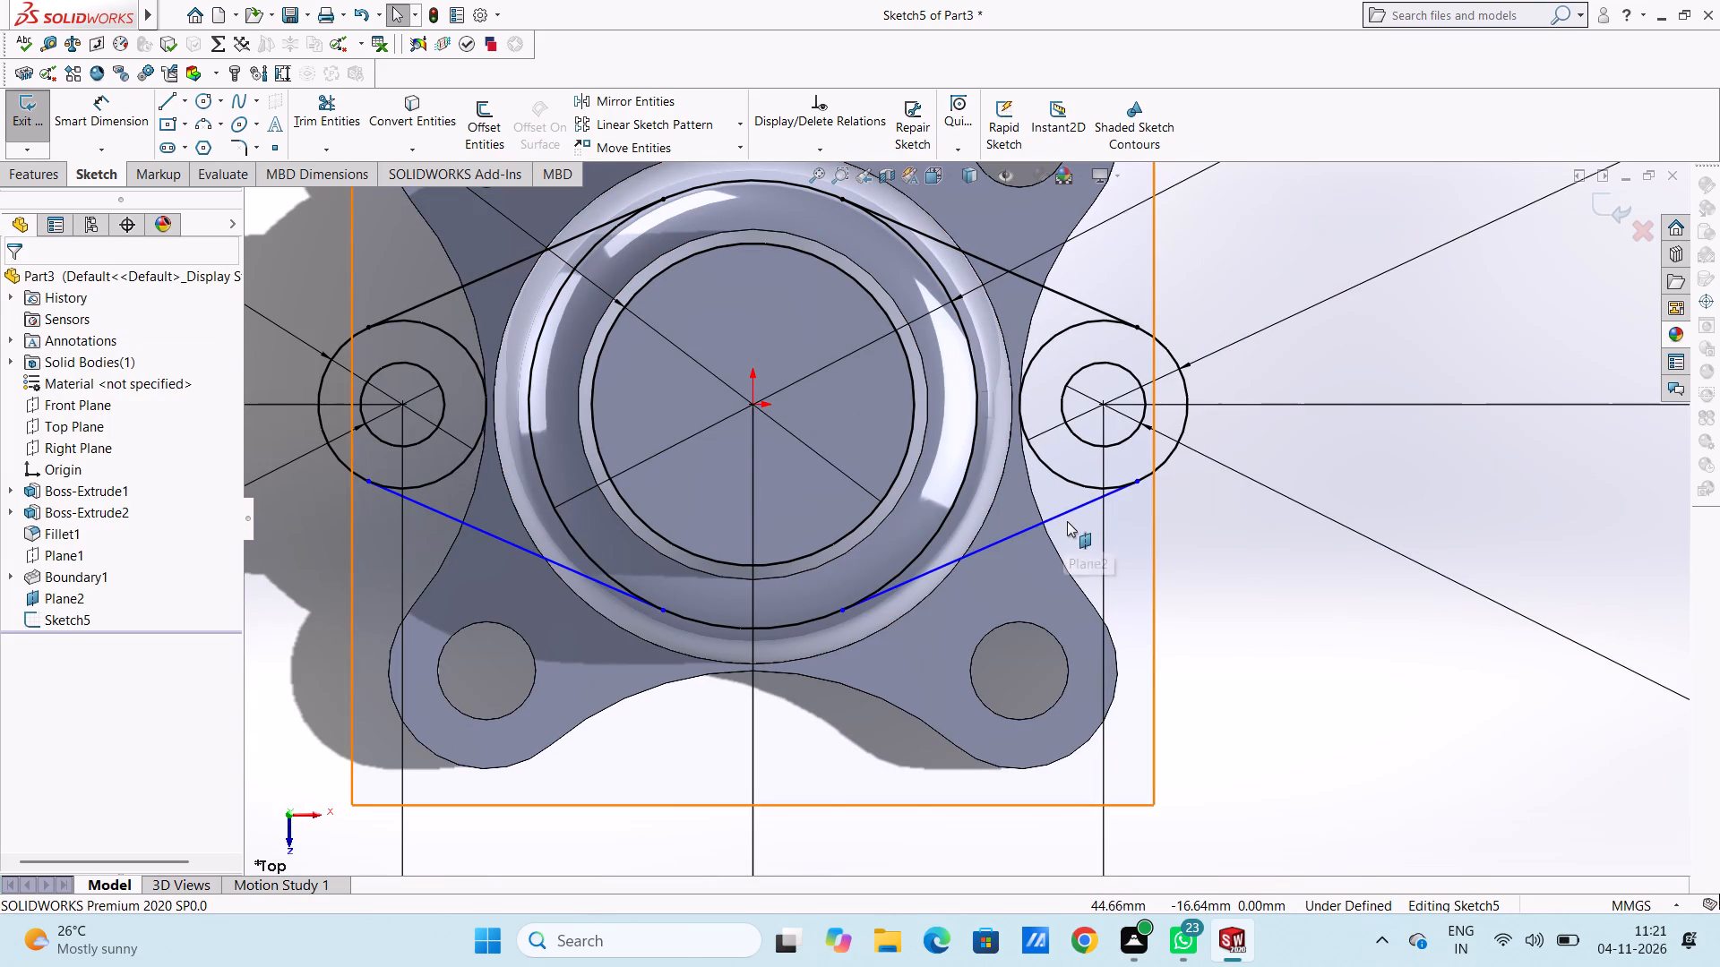
Make the lower positive-X line tangent to the positive-X ear's 24 mm outer circle.
click(1071, 513)
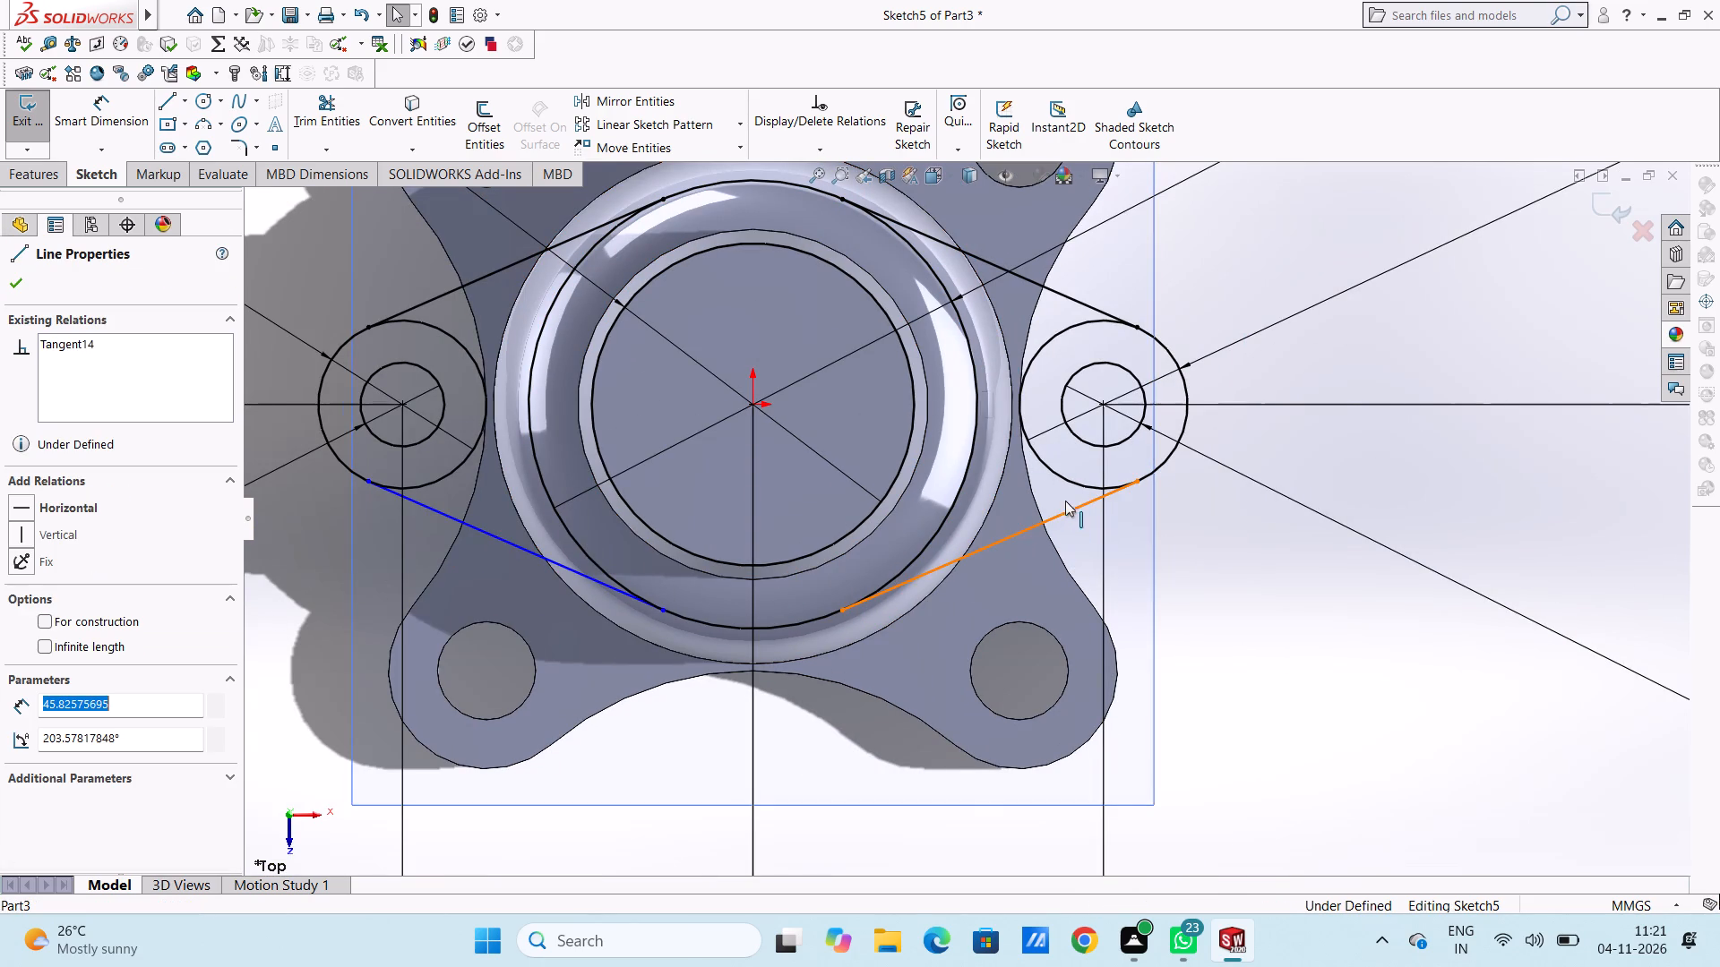
ctrl+click(1062, 482)
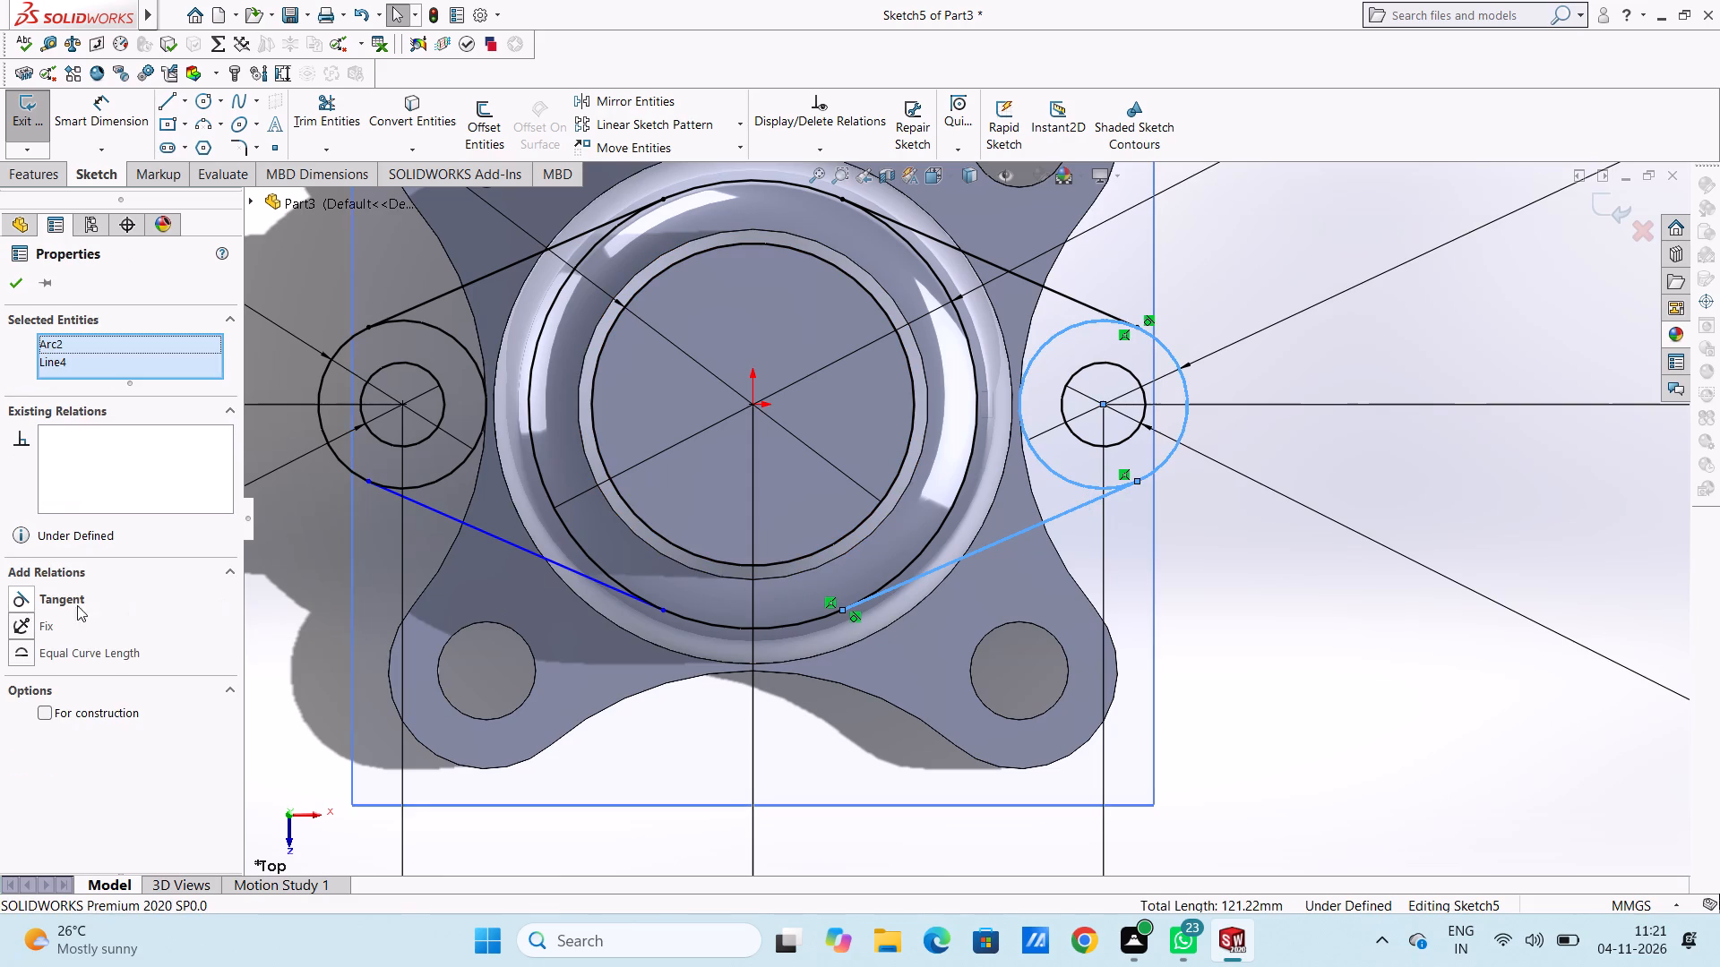
click(28, 591)
click(299, 571)
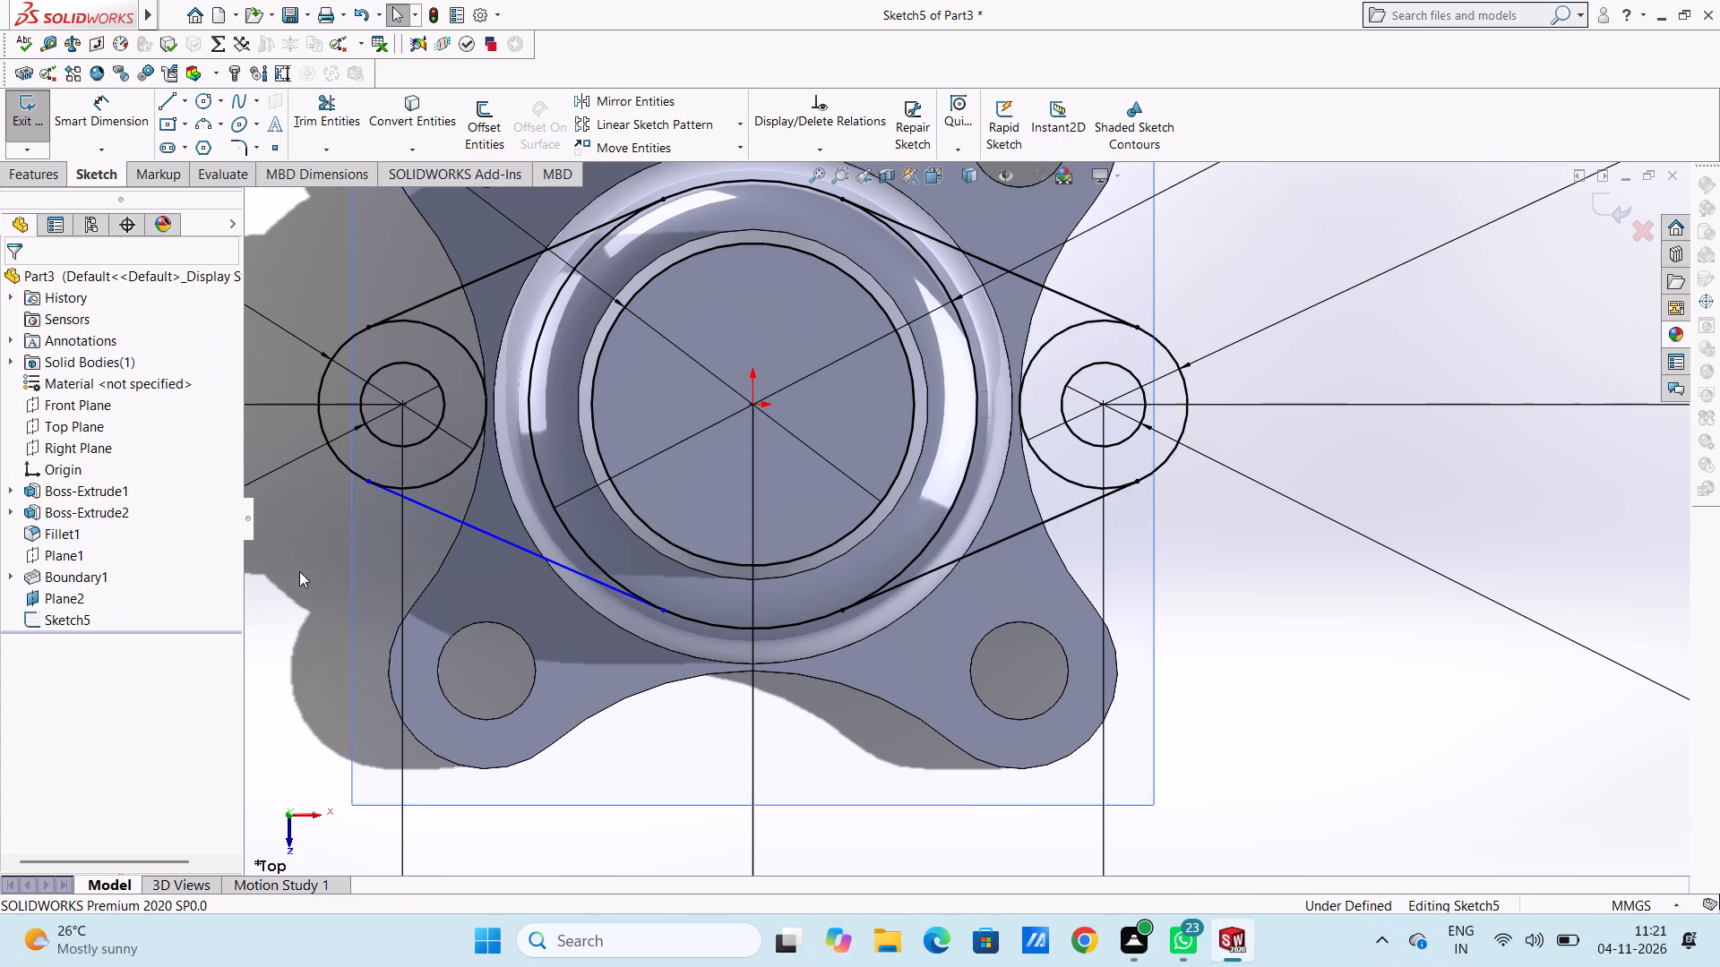
Make the lower negative-X line tangent to the negative-X ear's 24 mm outer circle.
scroll(299, 571, up, 4)
scroll(810, 553, down, 5)
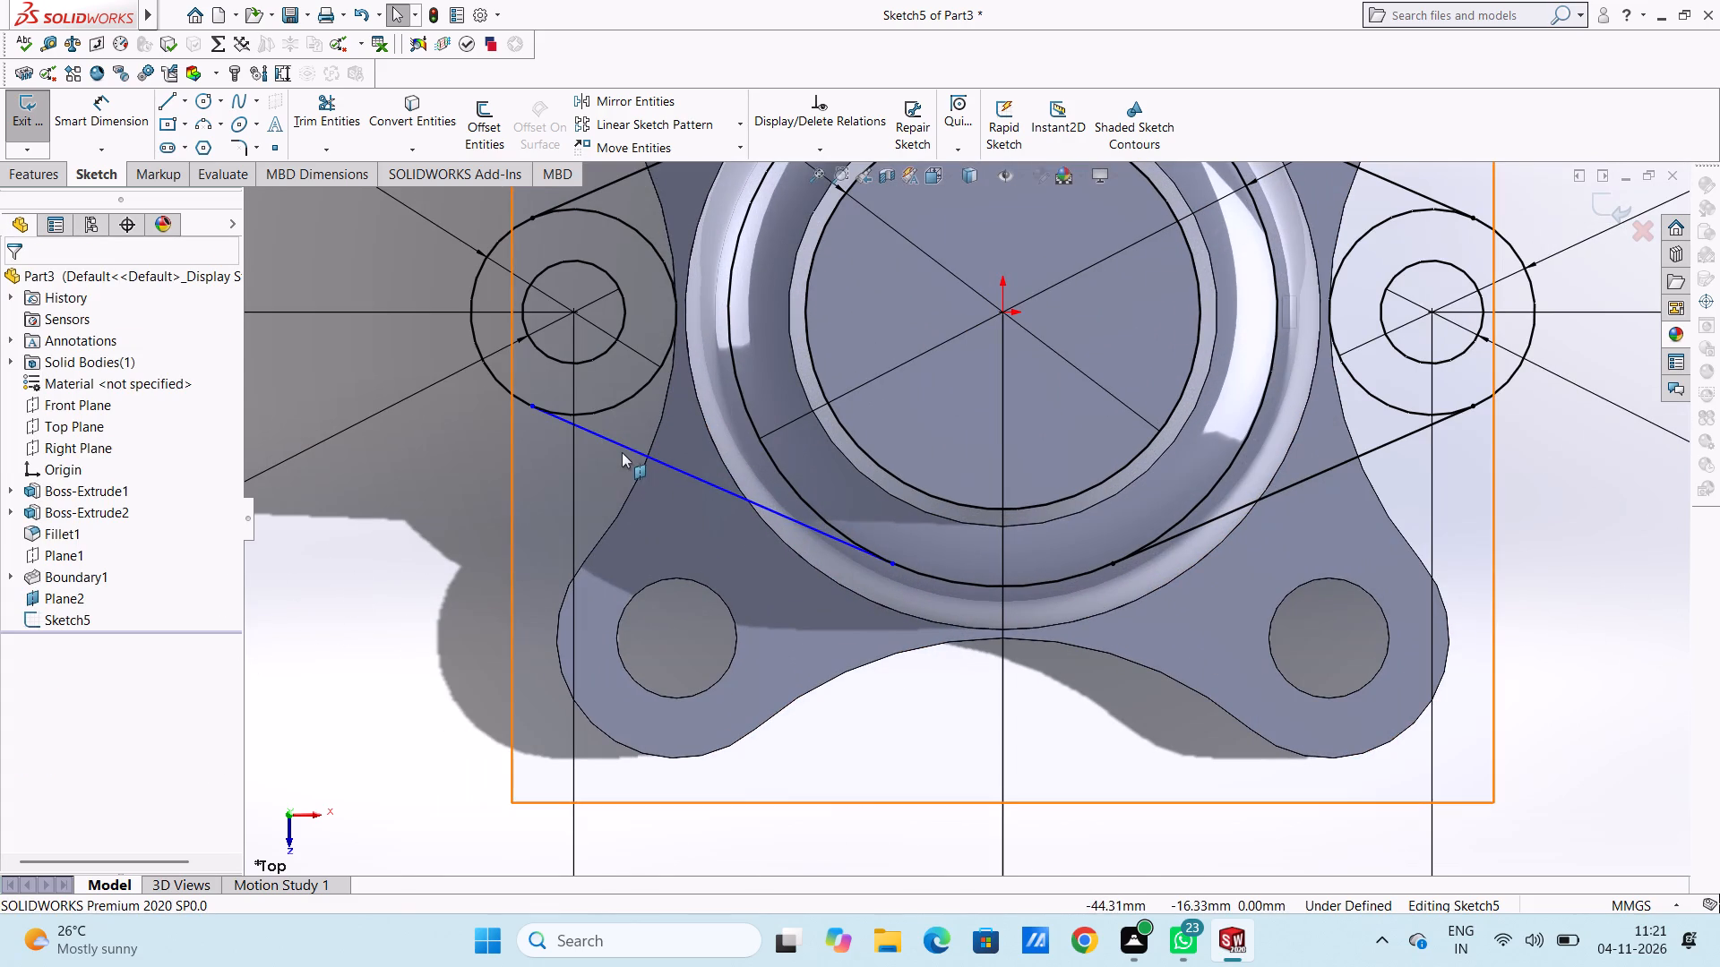
click(622, 448)
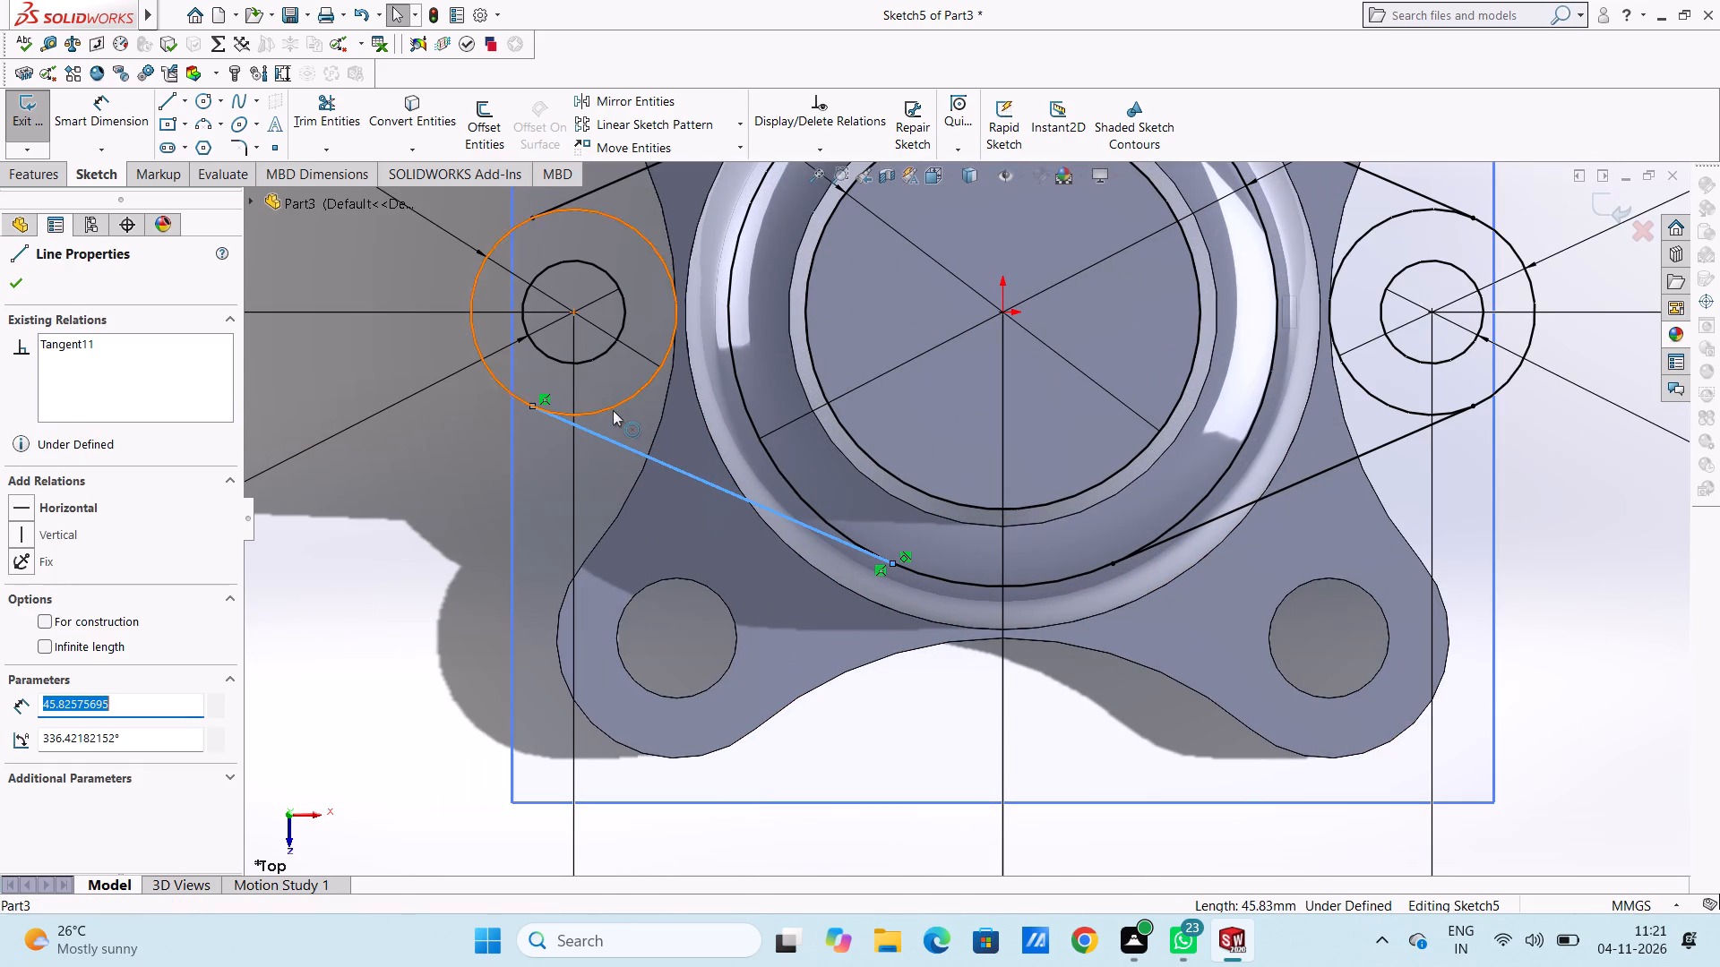
ctrl+click(613, 409)
click(18, 595)
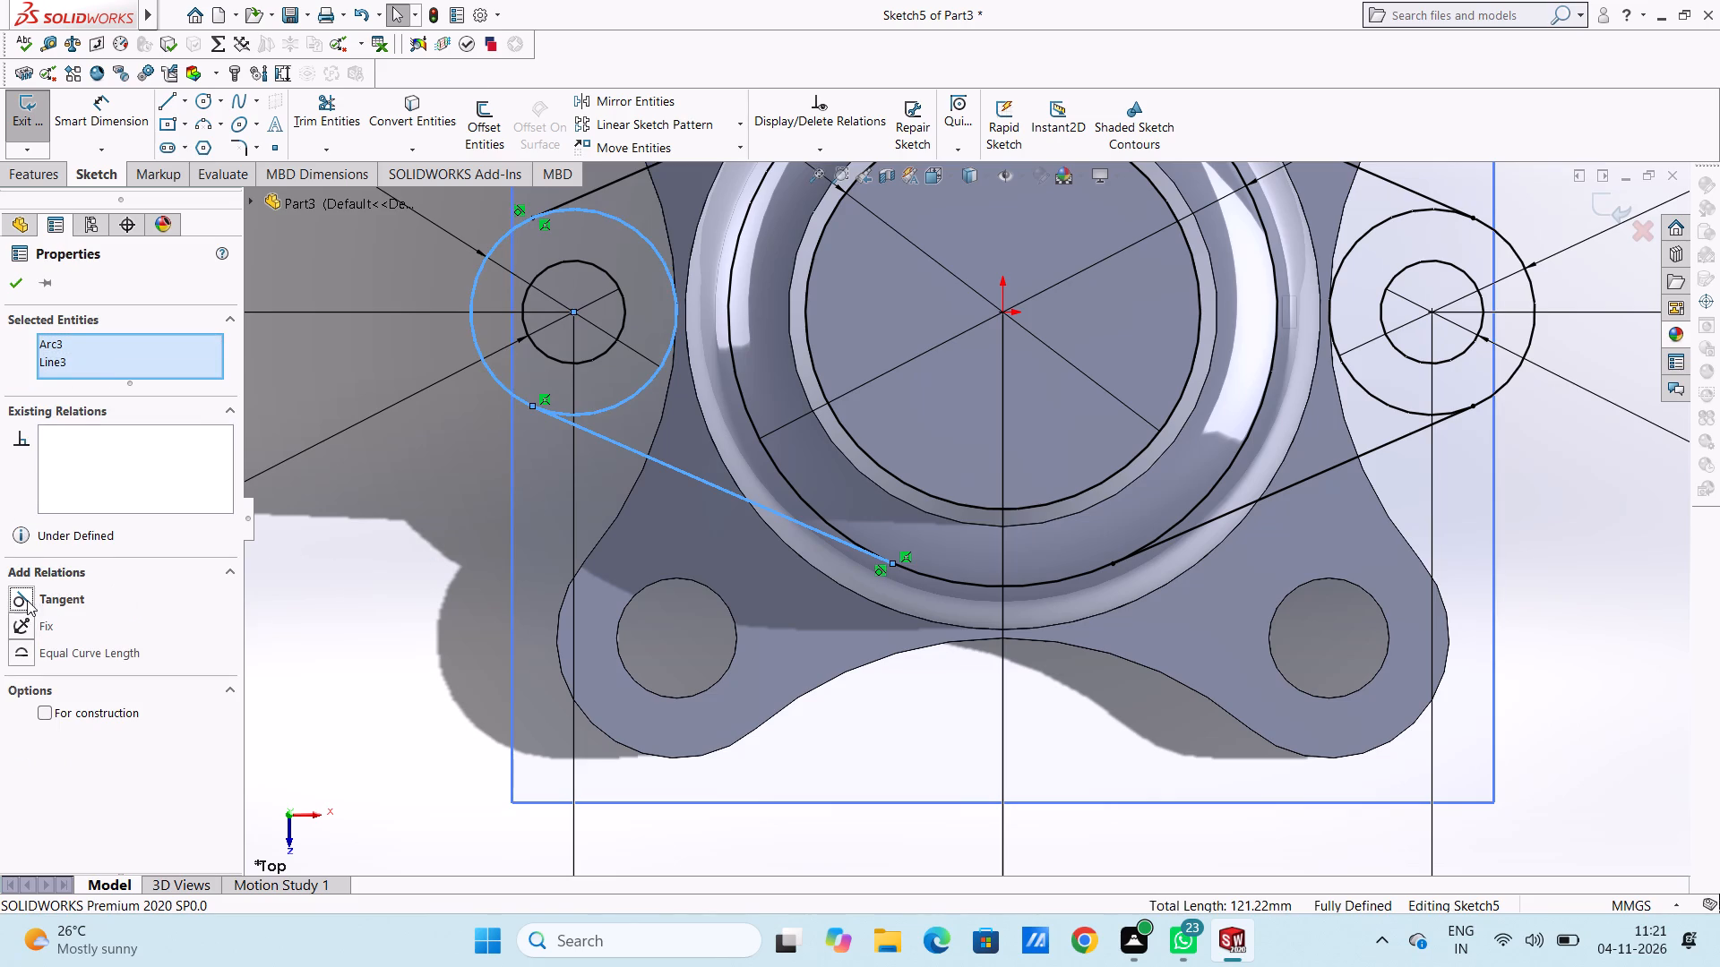
click(385, 562)
Trim away the two side arcs of the 64 mm circle that lie between the tangent lines, facing the ears.
scroll(679, 425, up, 5)
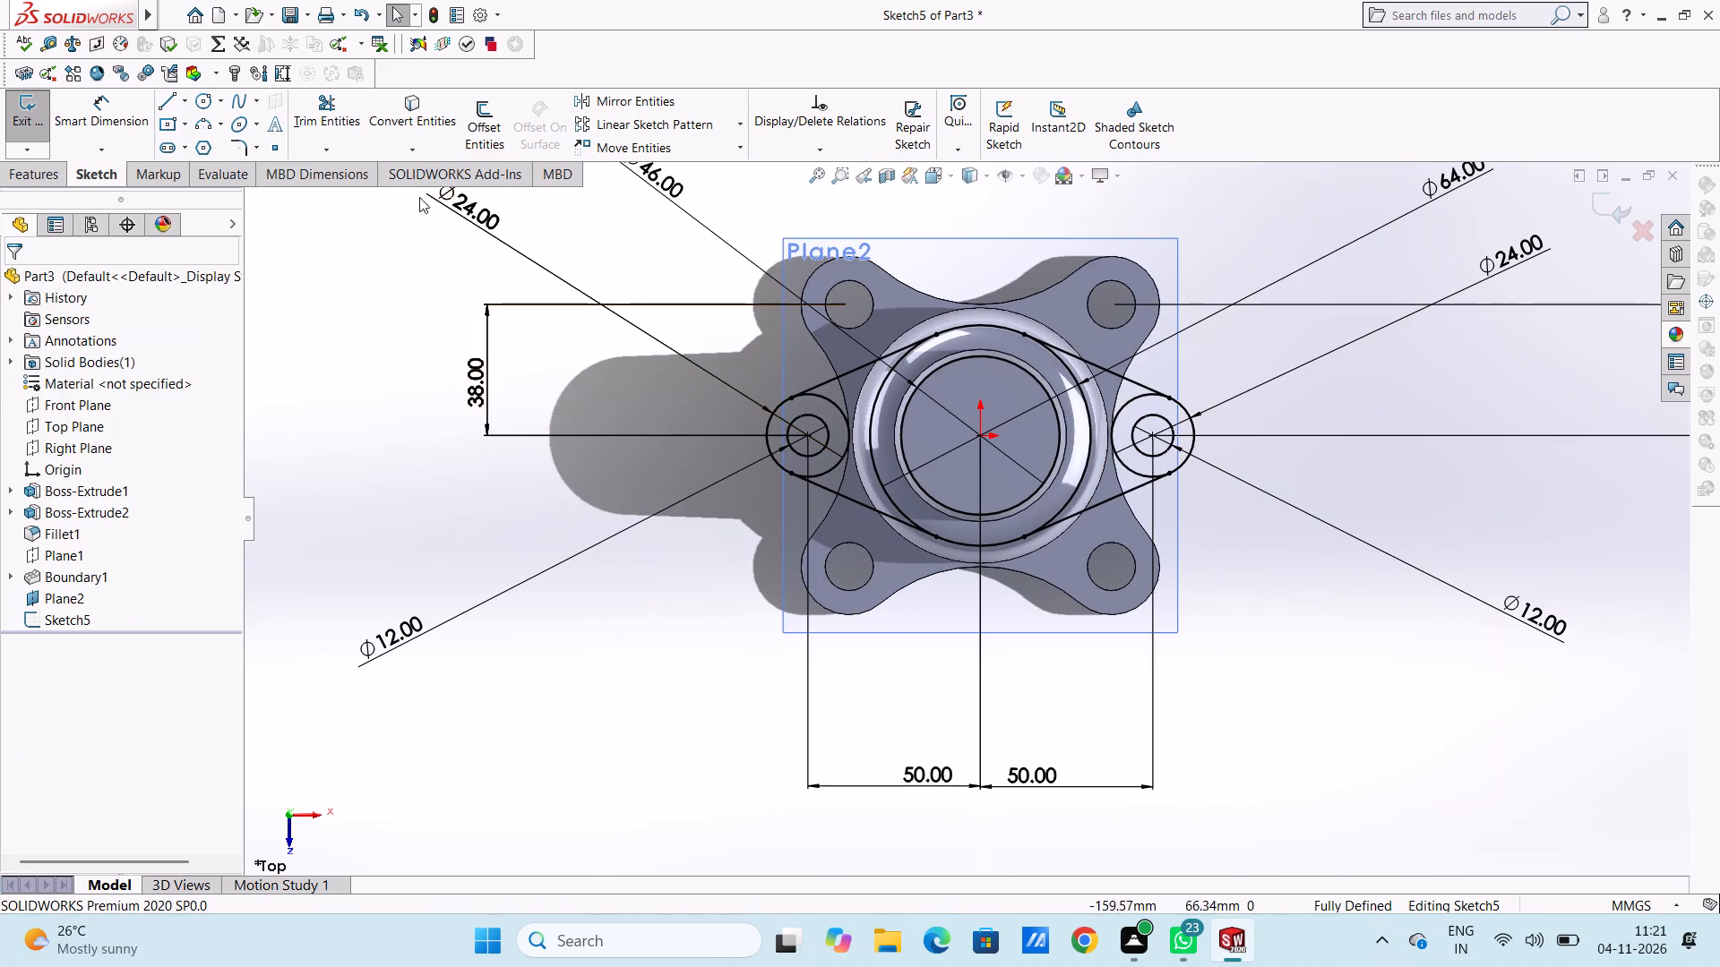
click(344, 119)
scroll(1054, 462, down, 3)
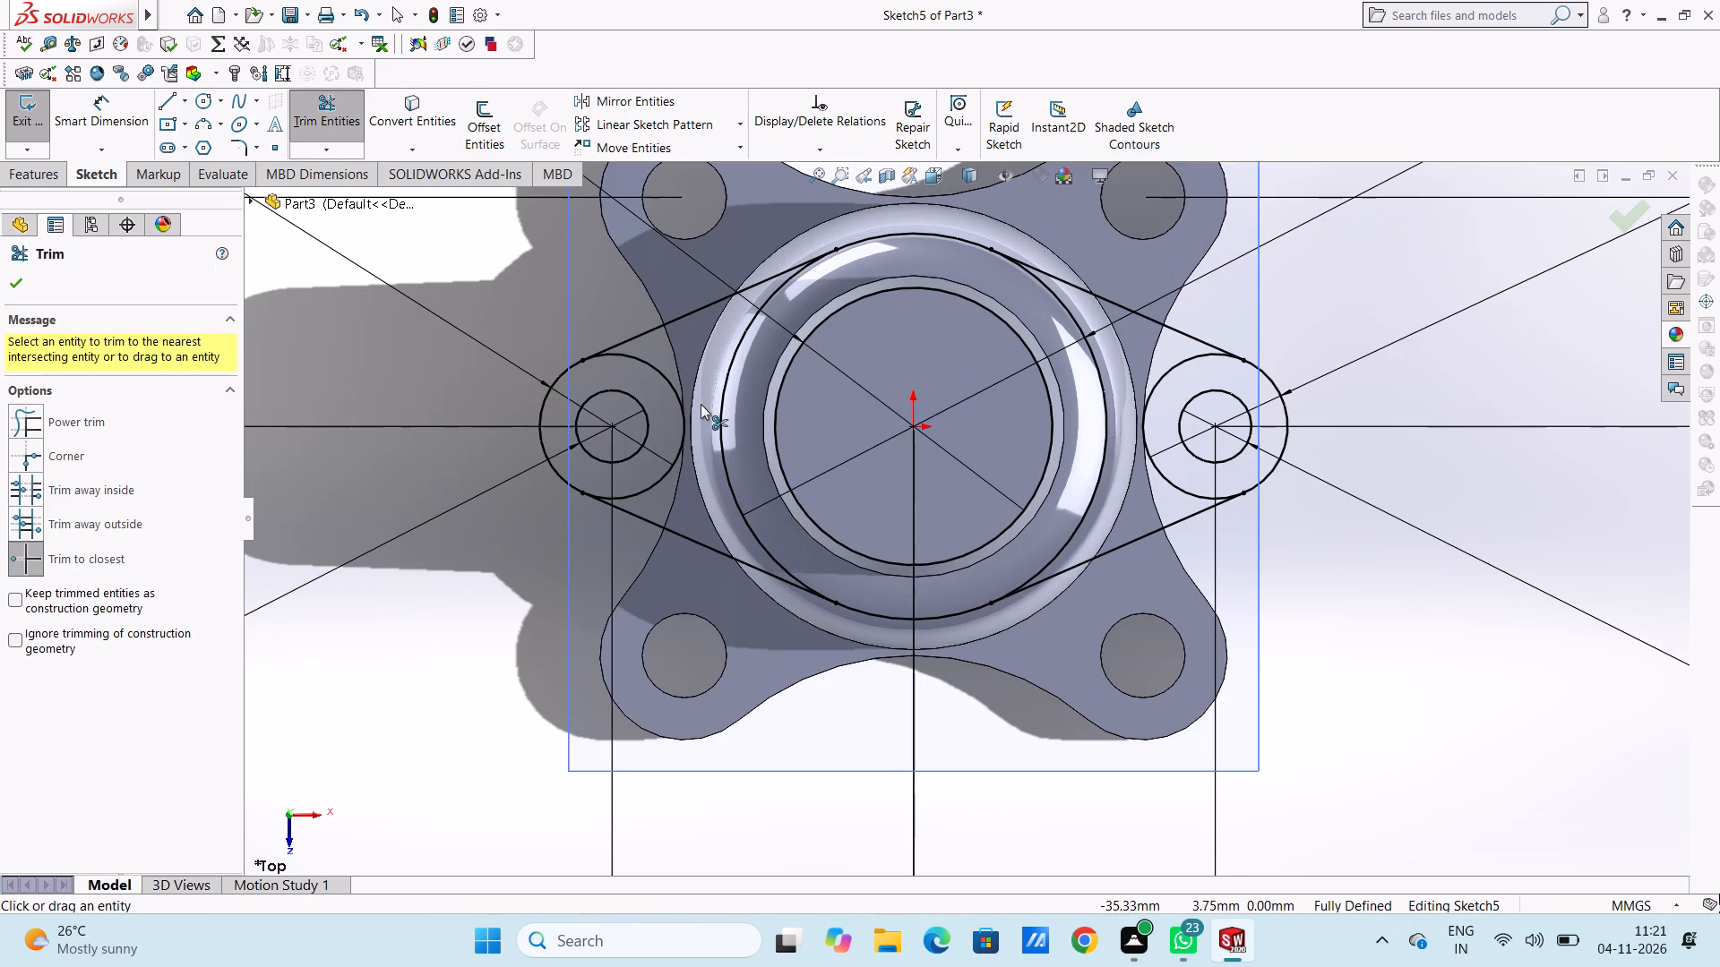
click(725, 379)
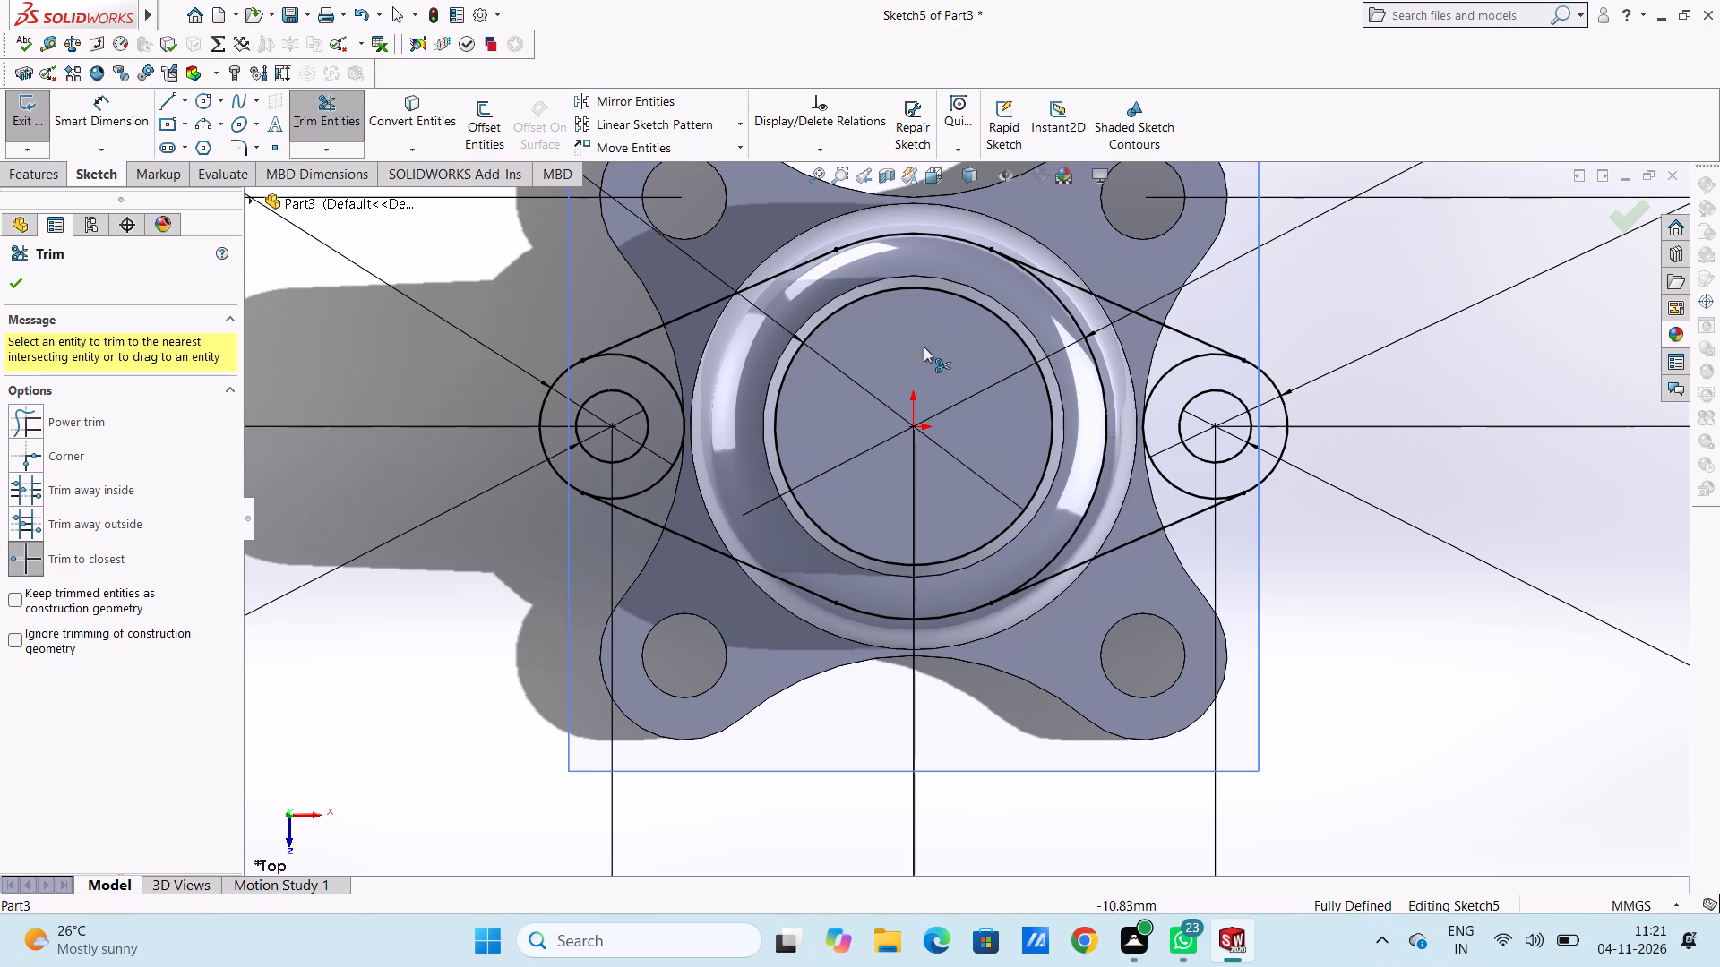
click(1094, 363)
scroll(901, 399, up, 2)
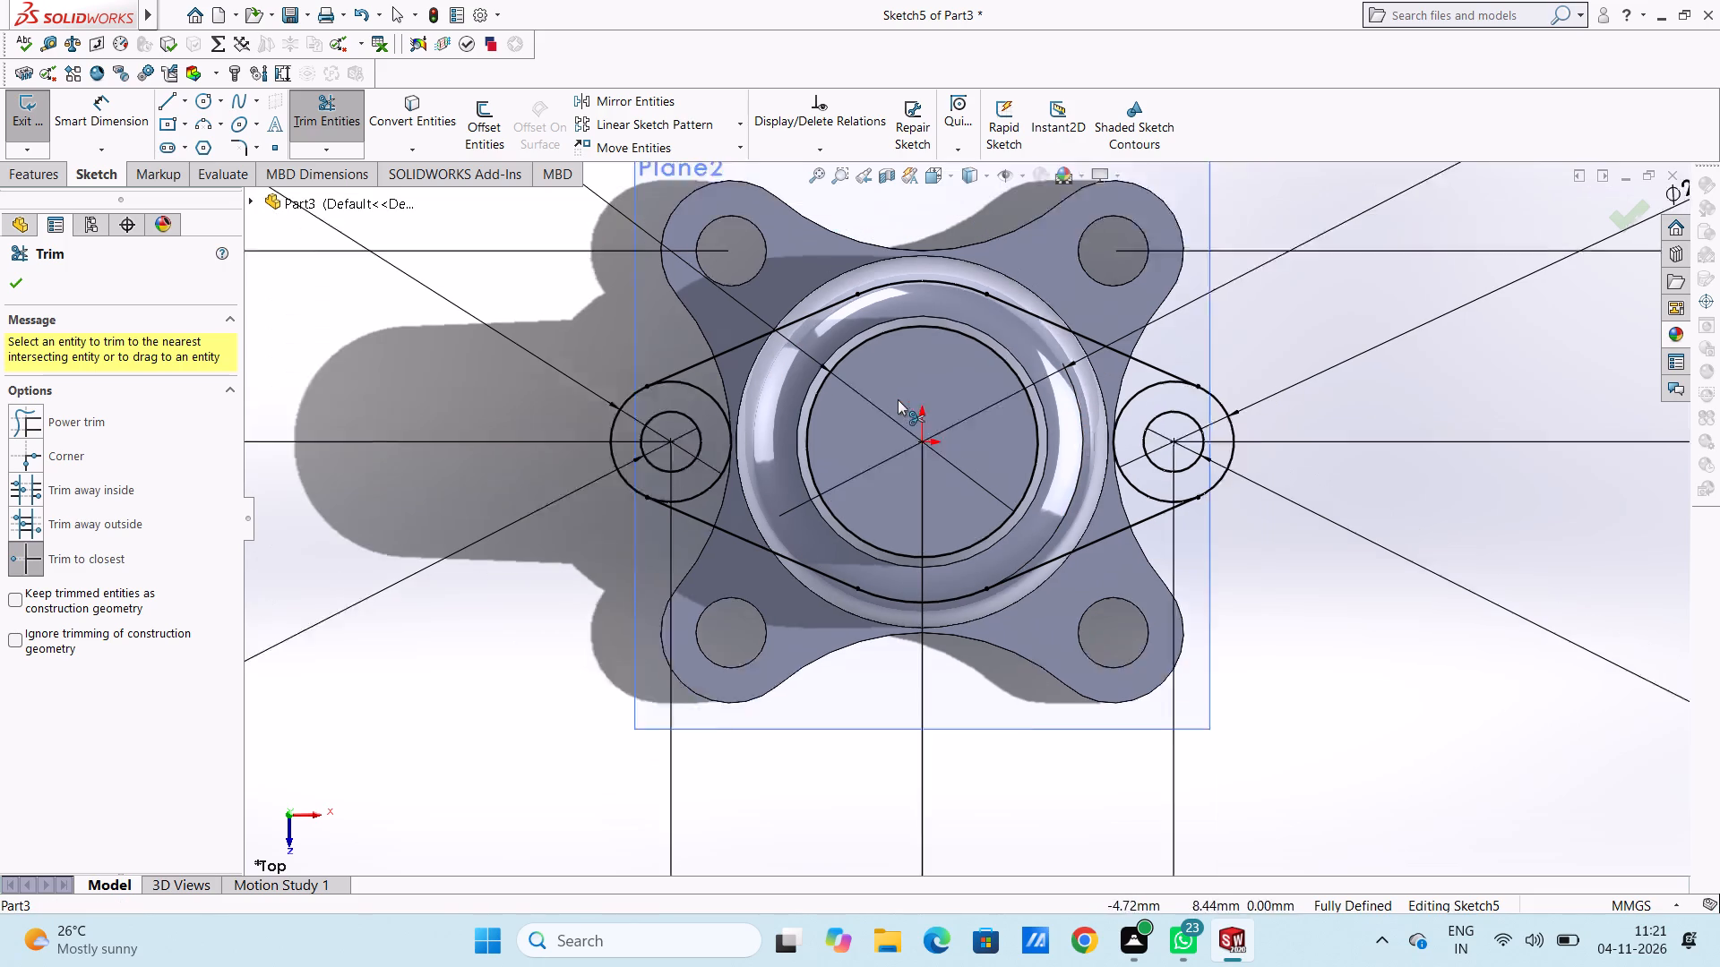
click(25, 277)
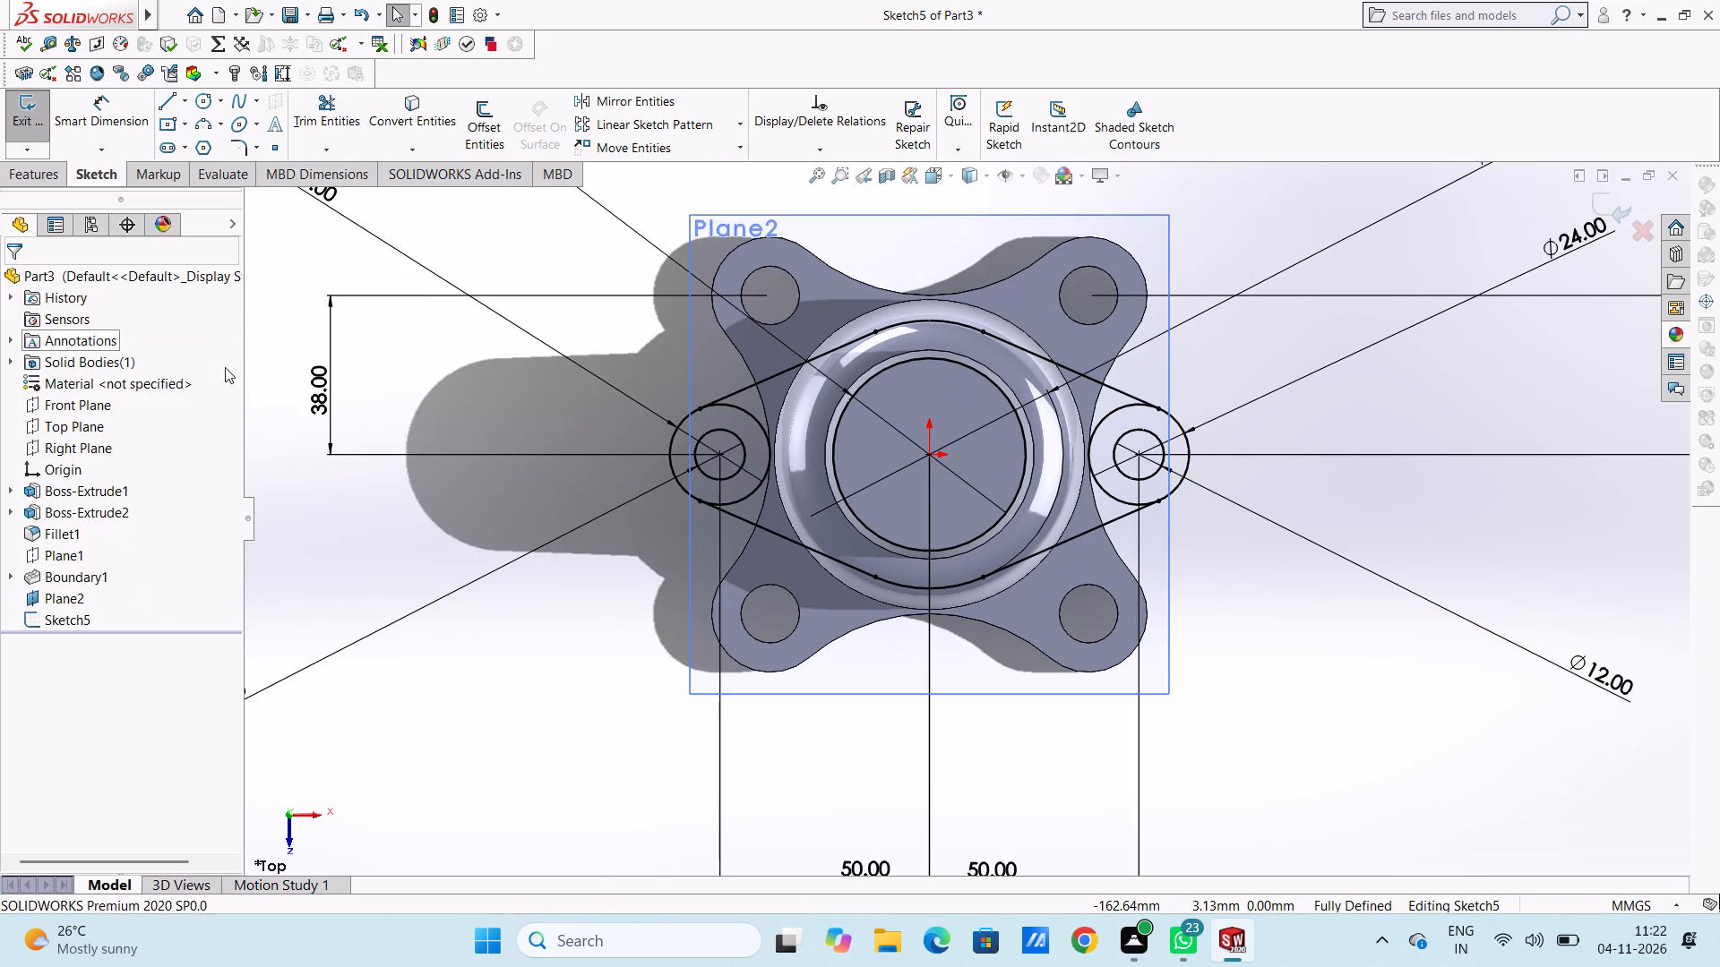
click(372, 380)
Start a boss extrude of the flange sketch using the central region and both ear ring regions, directed down toward the base.
middle_drag(630, 664, 609, 485)
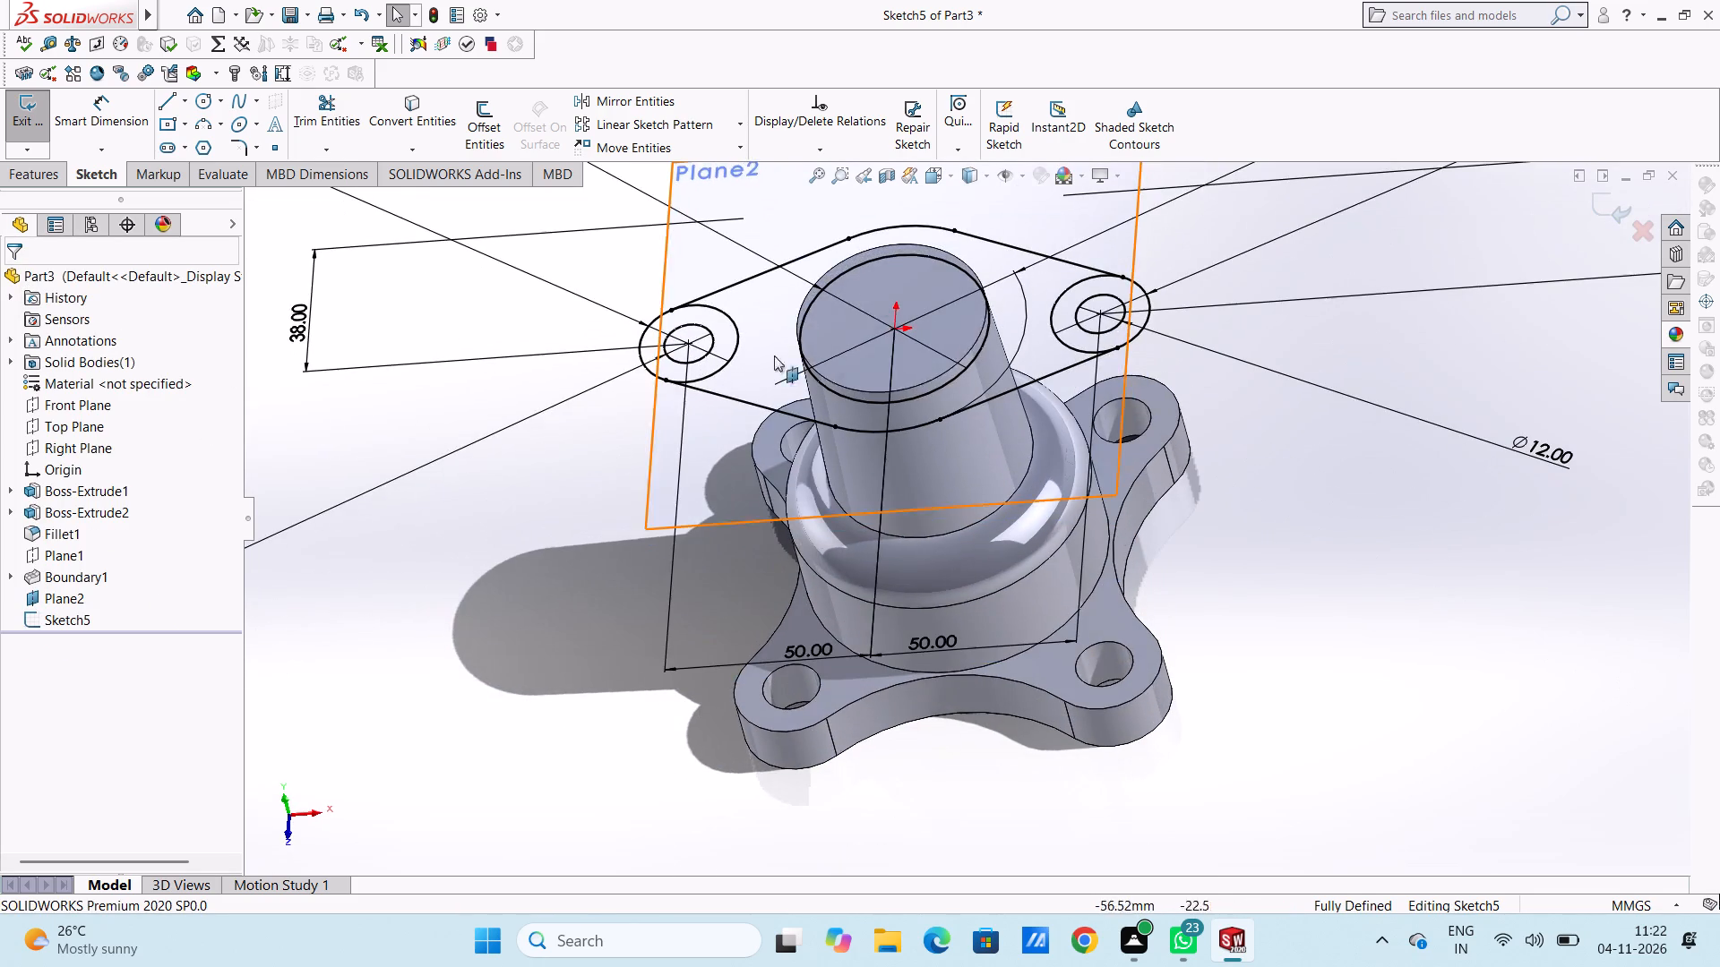
scroll(900, 289, up, 3)
scroll(936, 300, down, 2)
middle_drag(957, 487, 869, 432)
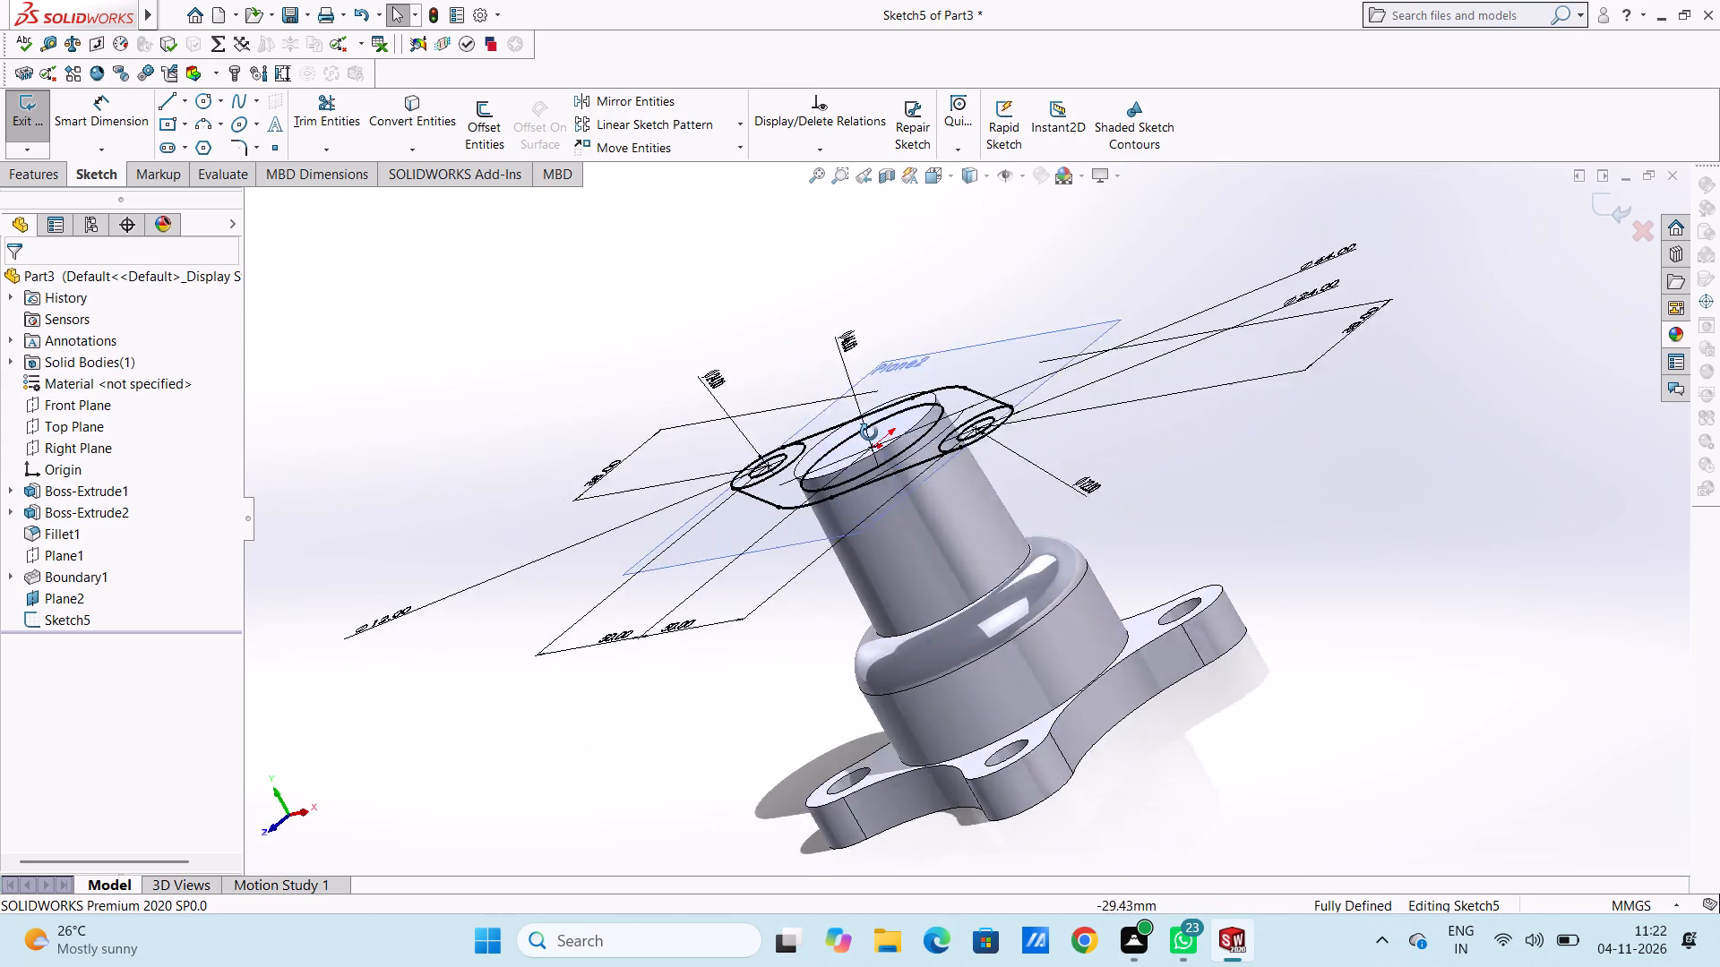
middle_drag(869, 432, 910, 442)
scroll(910, 435, down, 4)
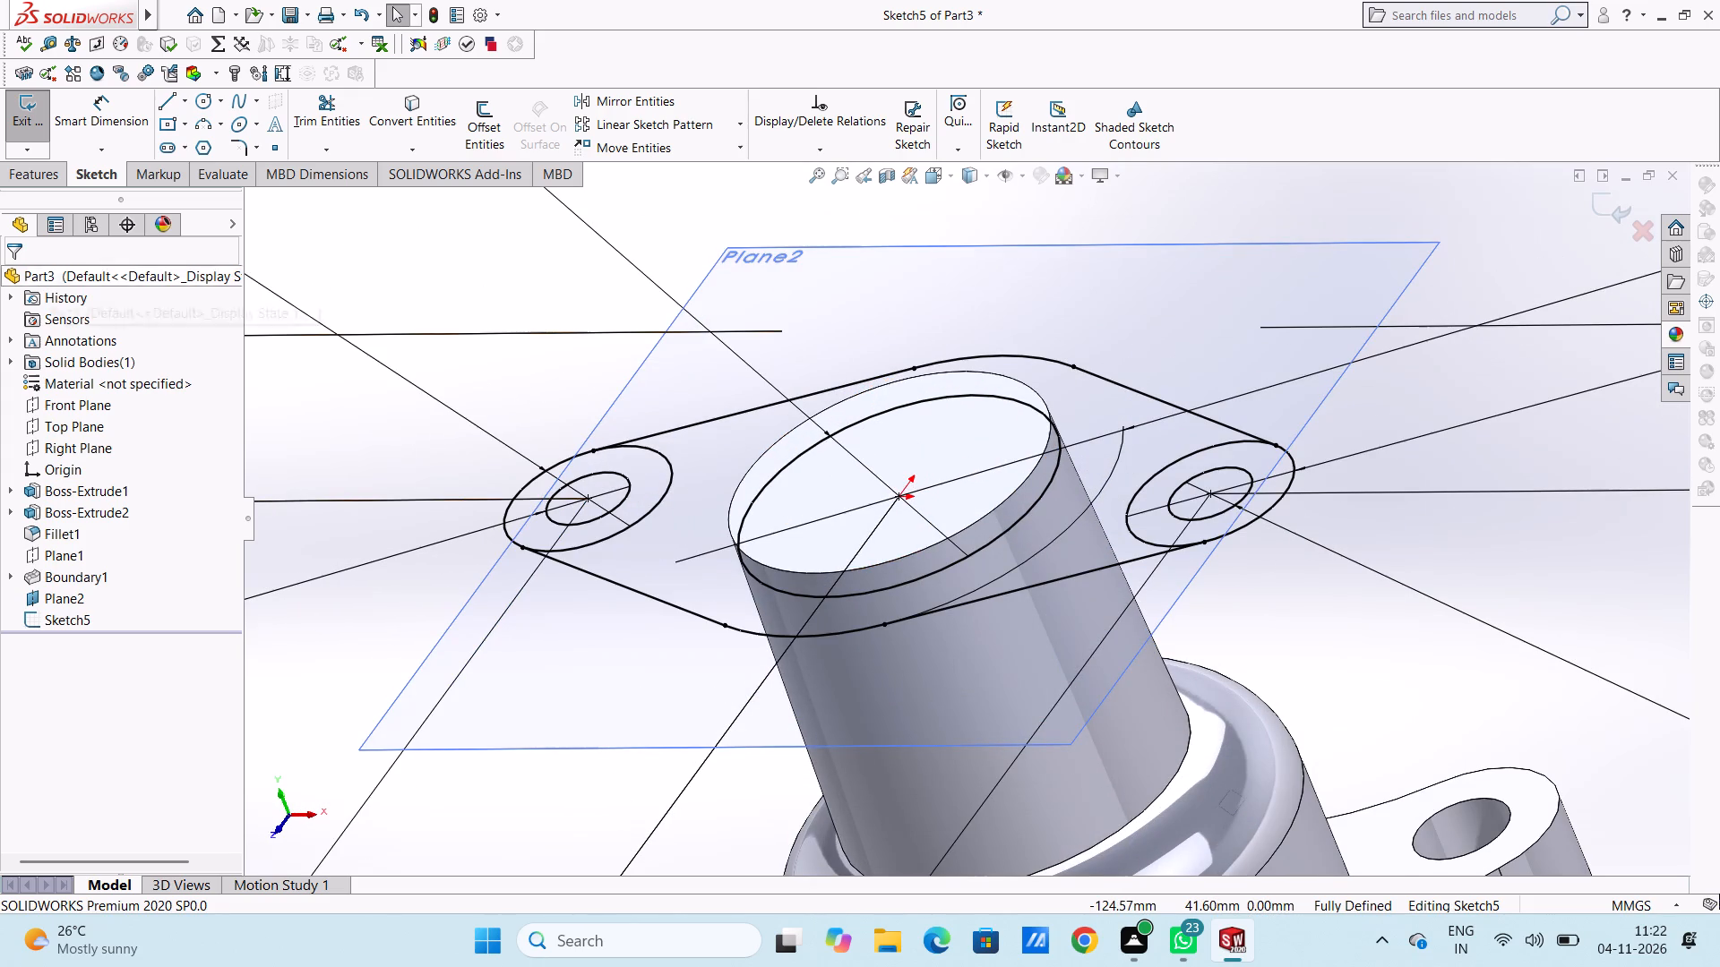
click(49, 172)
click(21, 134)
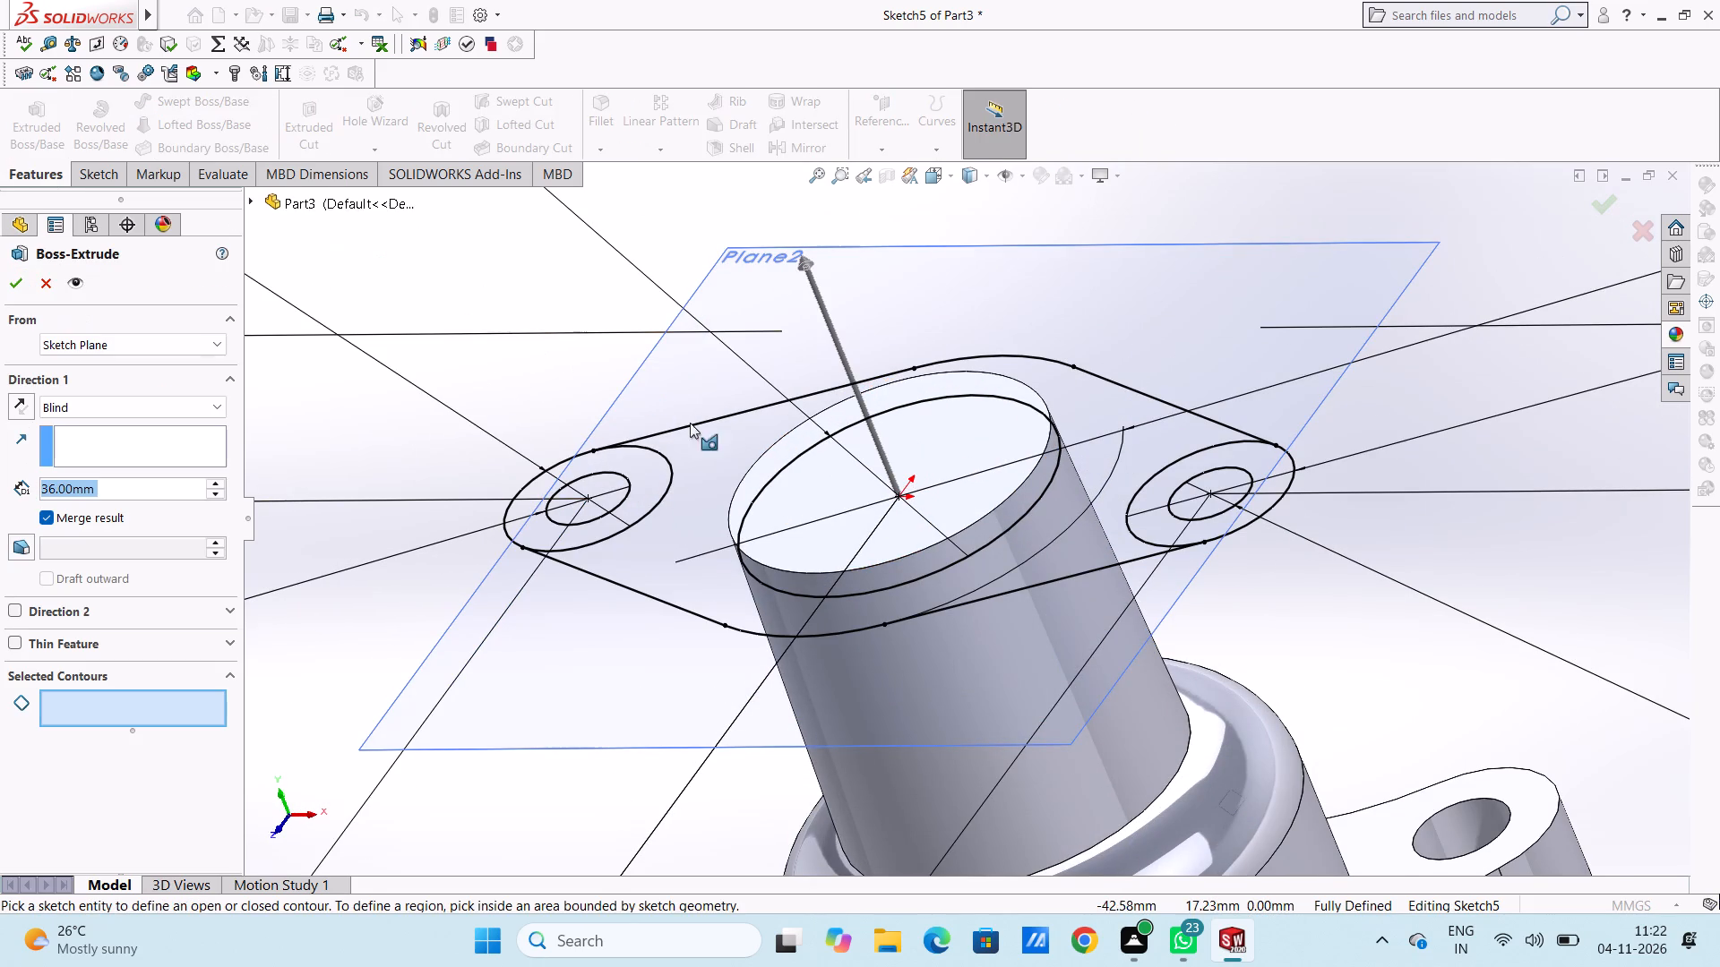
click(708, 462)
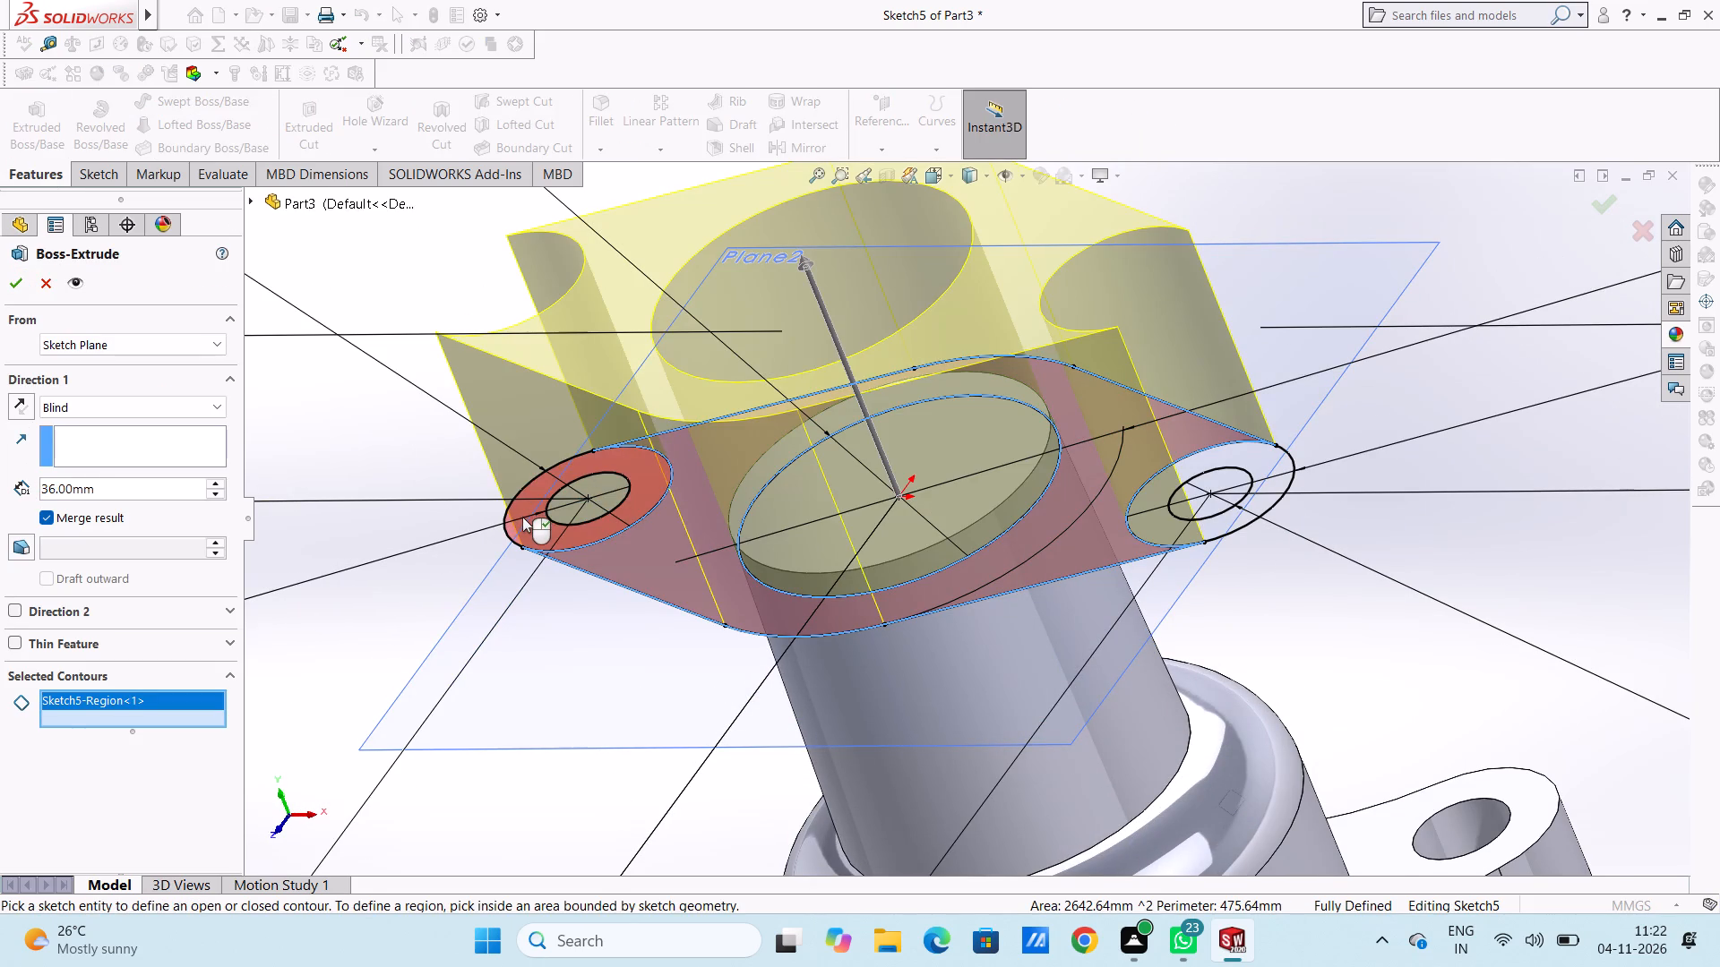
click(522, 517)
click(1264, 466)
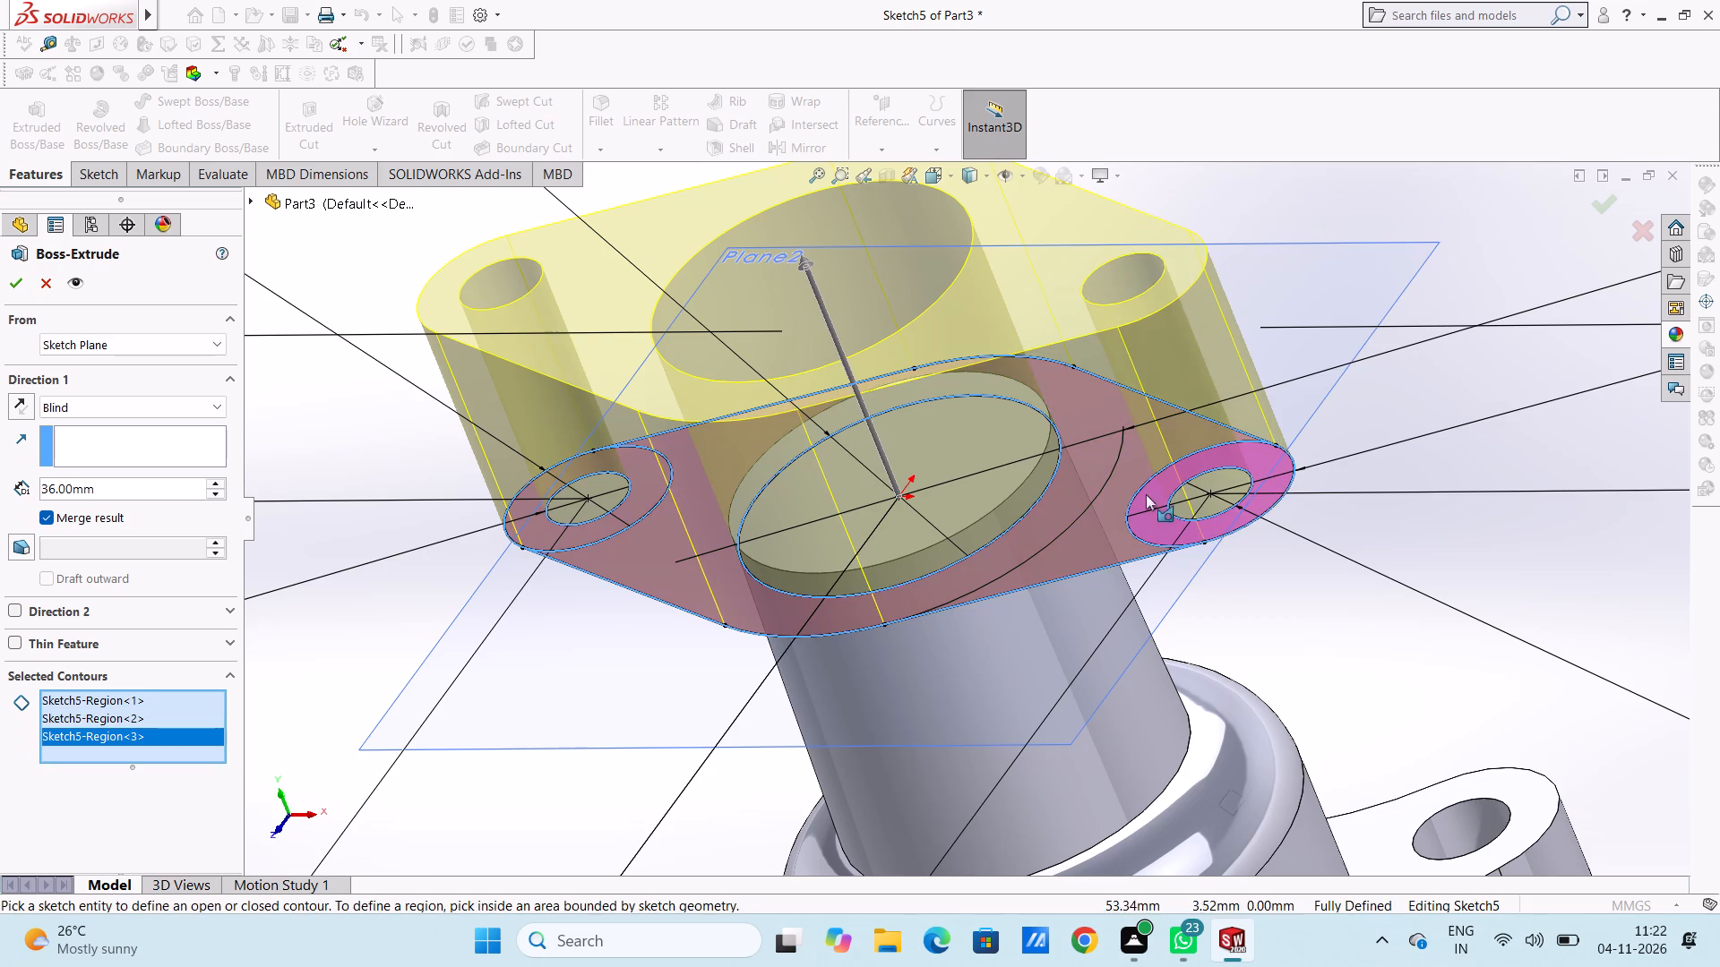
click(16, 397)
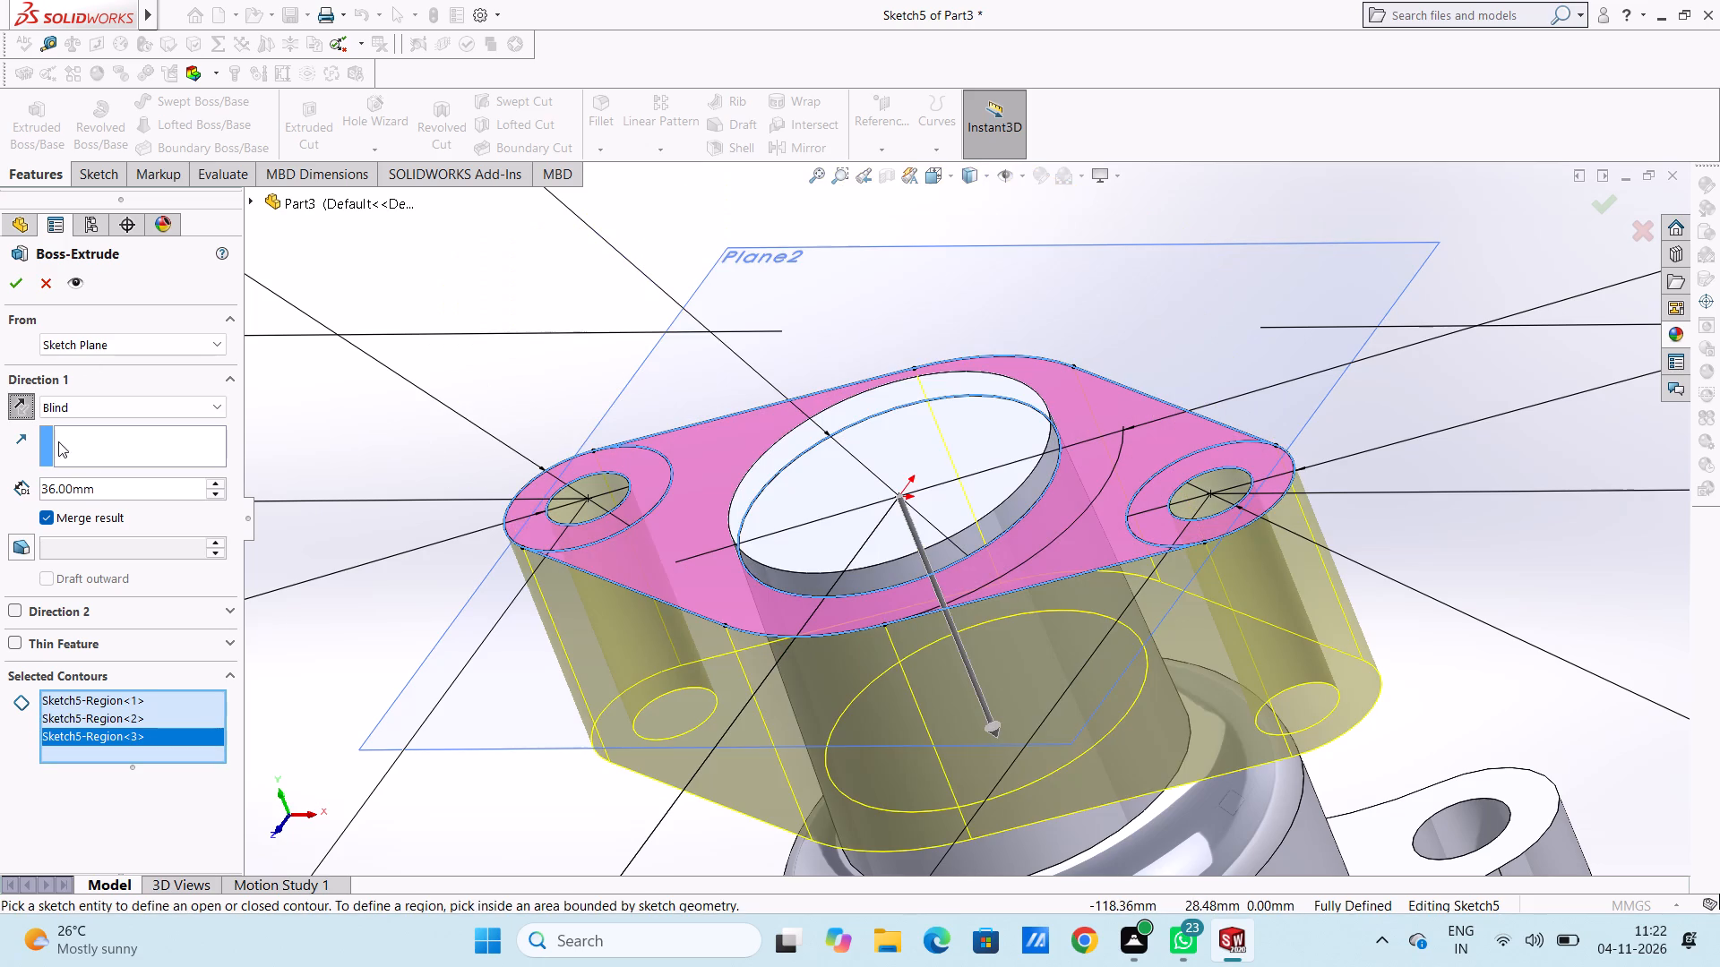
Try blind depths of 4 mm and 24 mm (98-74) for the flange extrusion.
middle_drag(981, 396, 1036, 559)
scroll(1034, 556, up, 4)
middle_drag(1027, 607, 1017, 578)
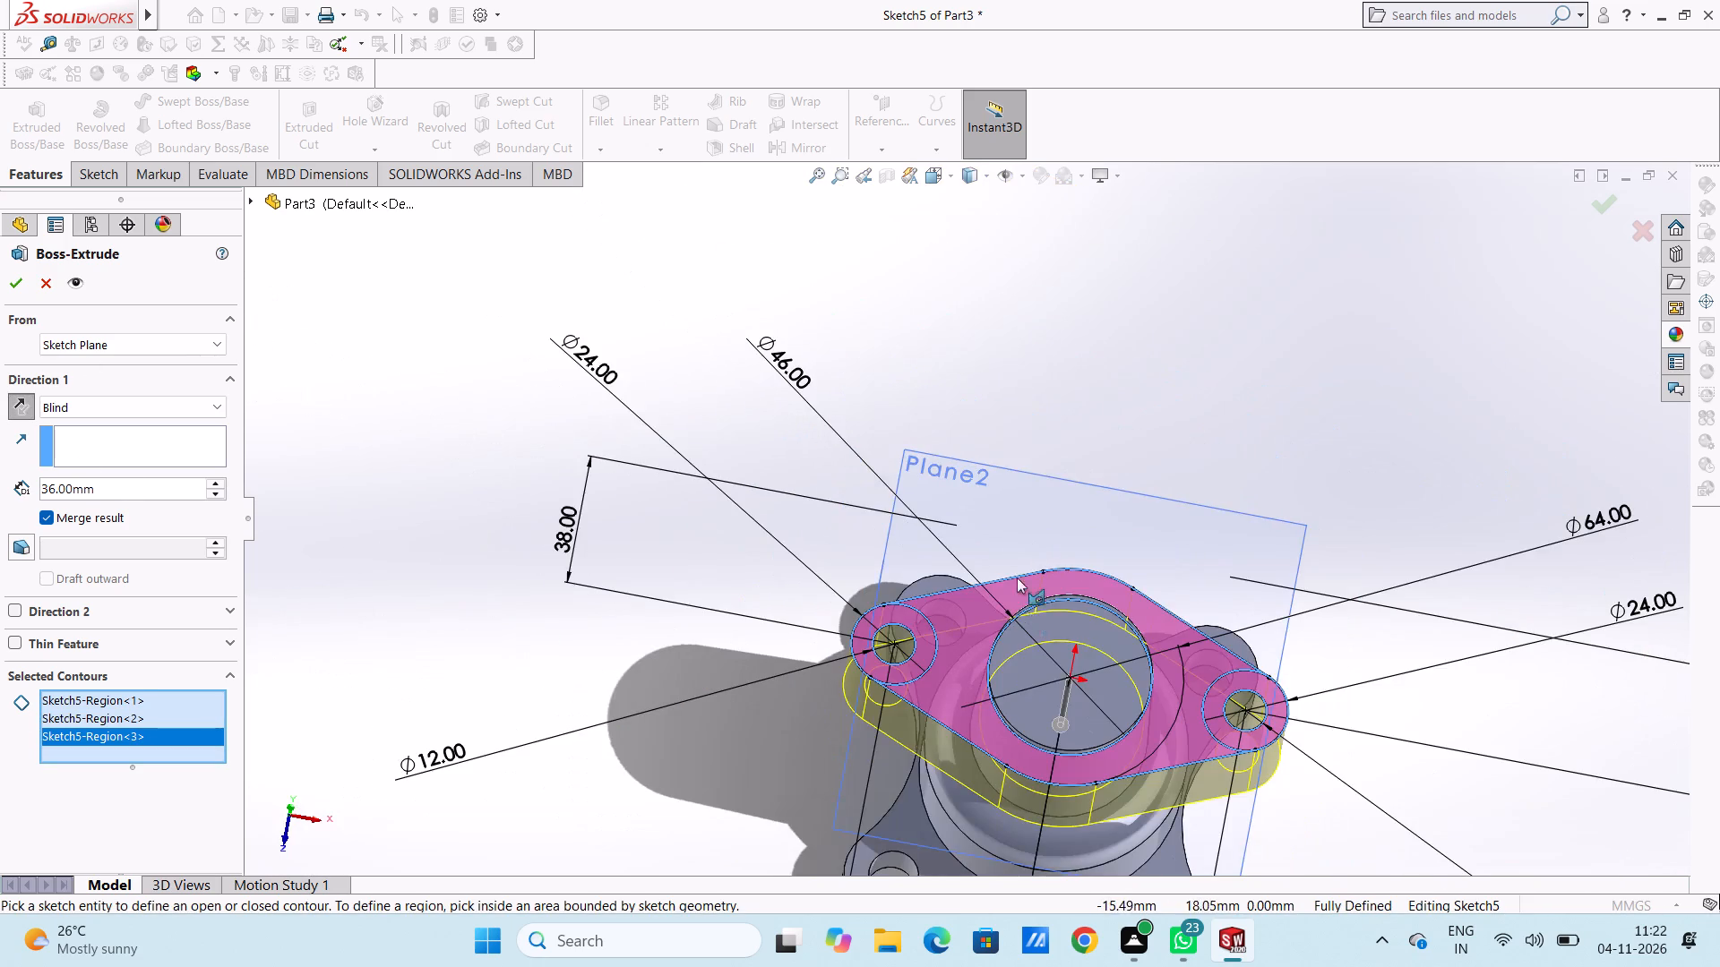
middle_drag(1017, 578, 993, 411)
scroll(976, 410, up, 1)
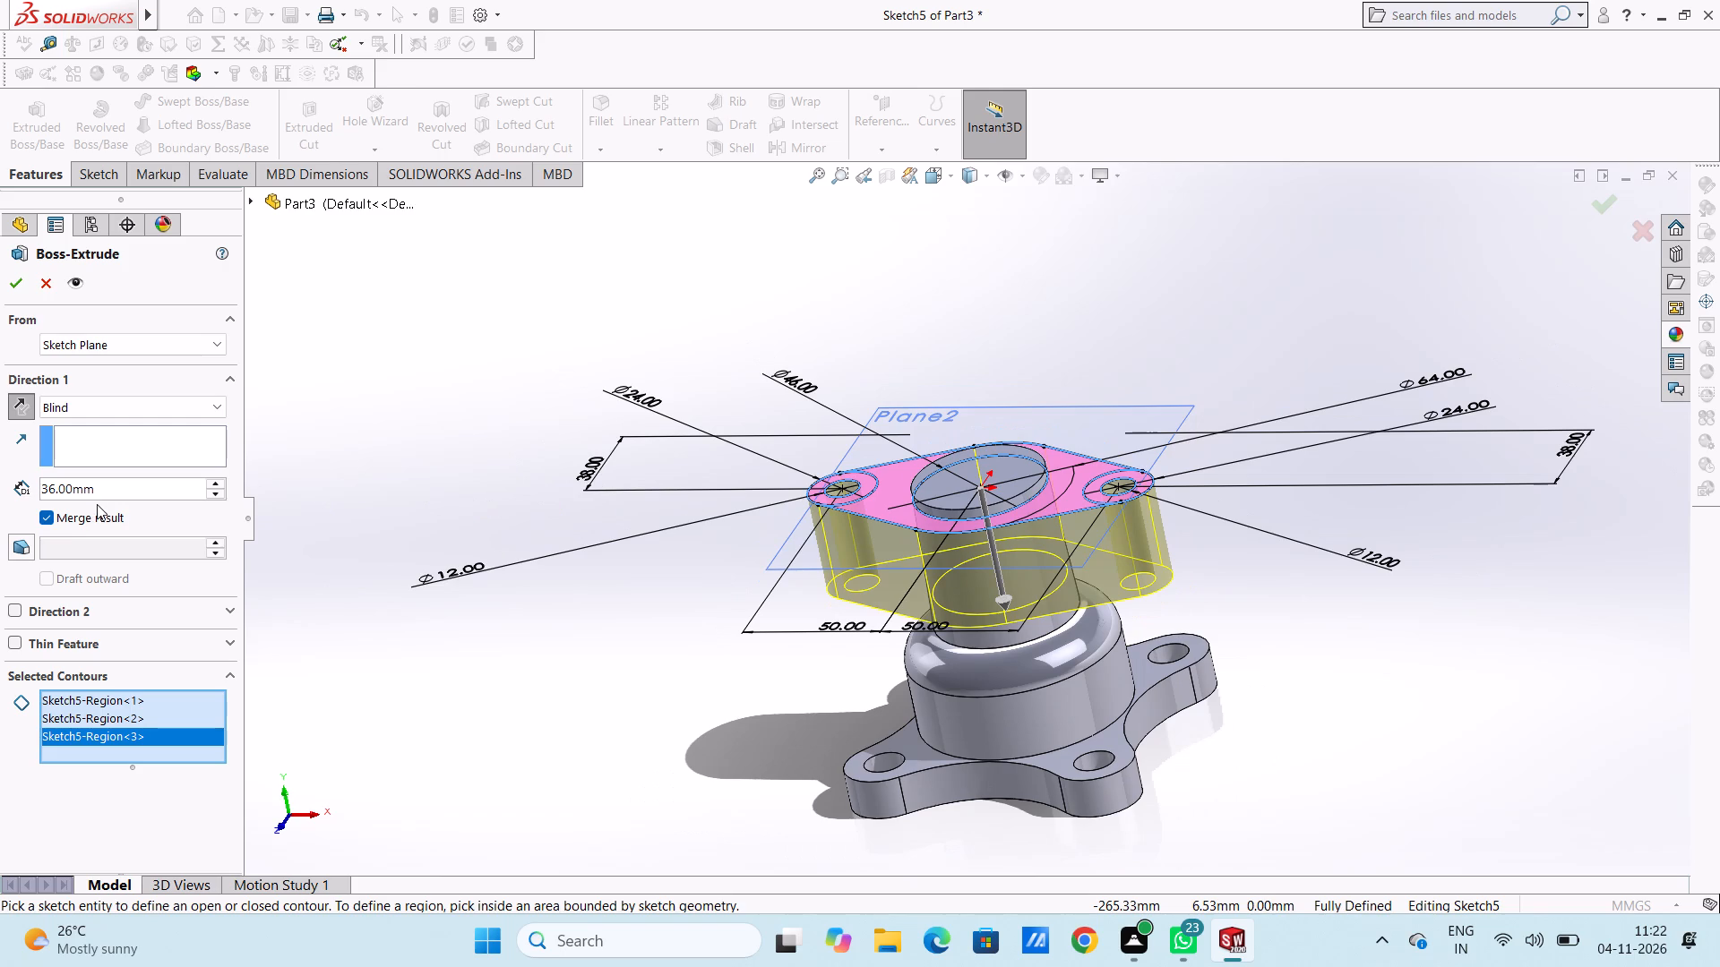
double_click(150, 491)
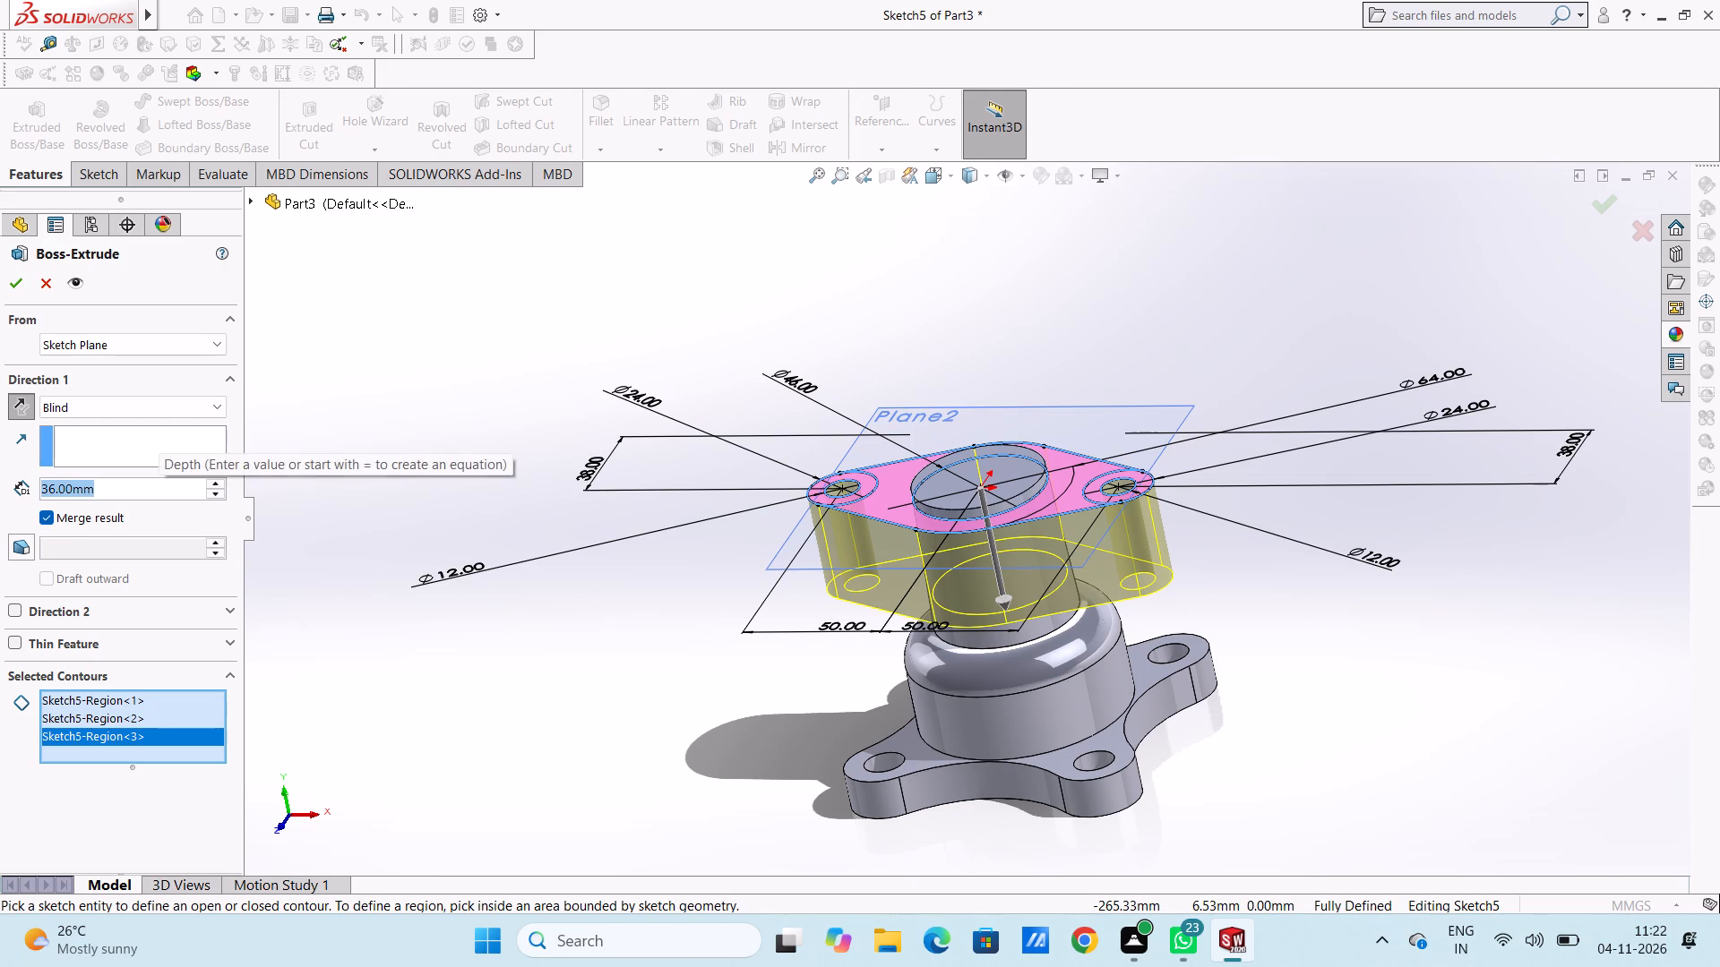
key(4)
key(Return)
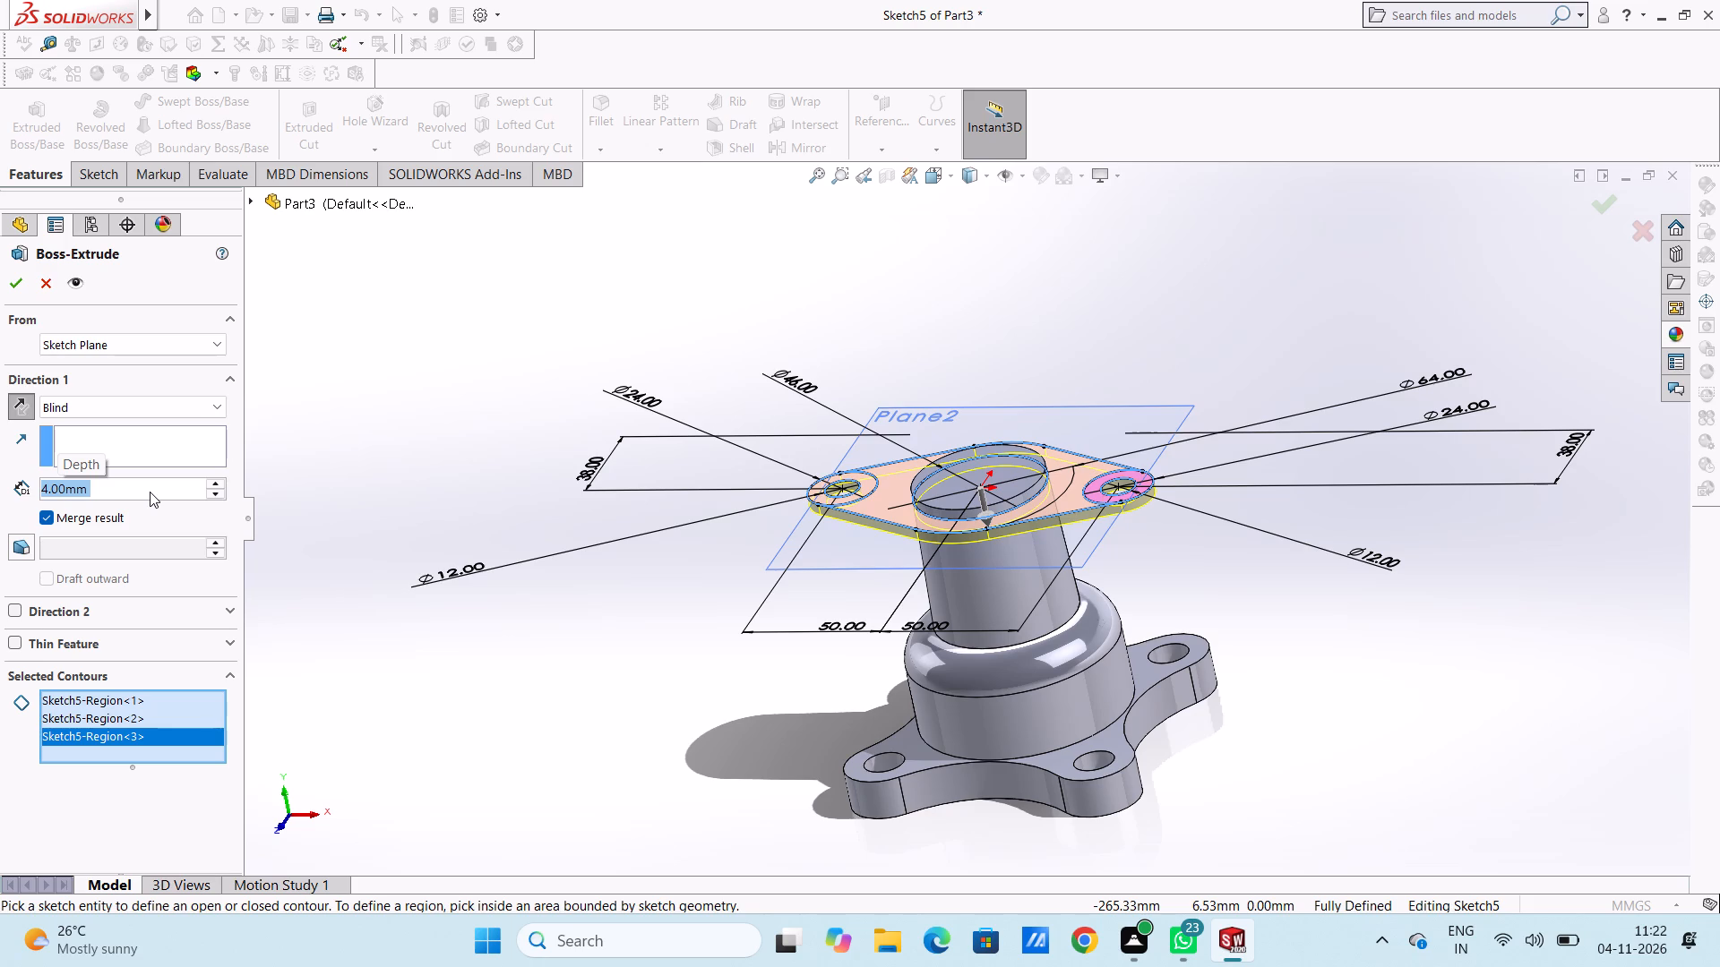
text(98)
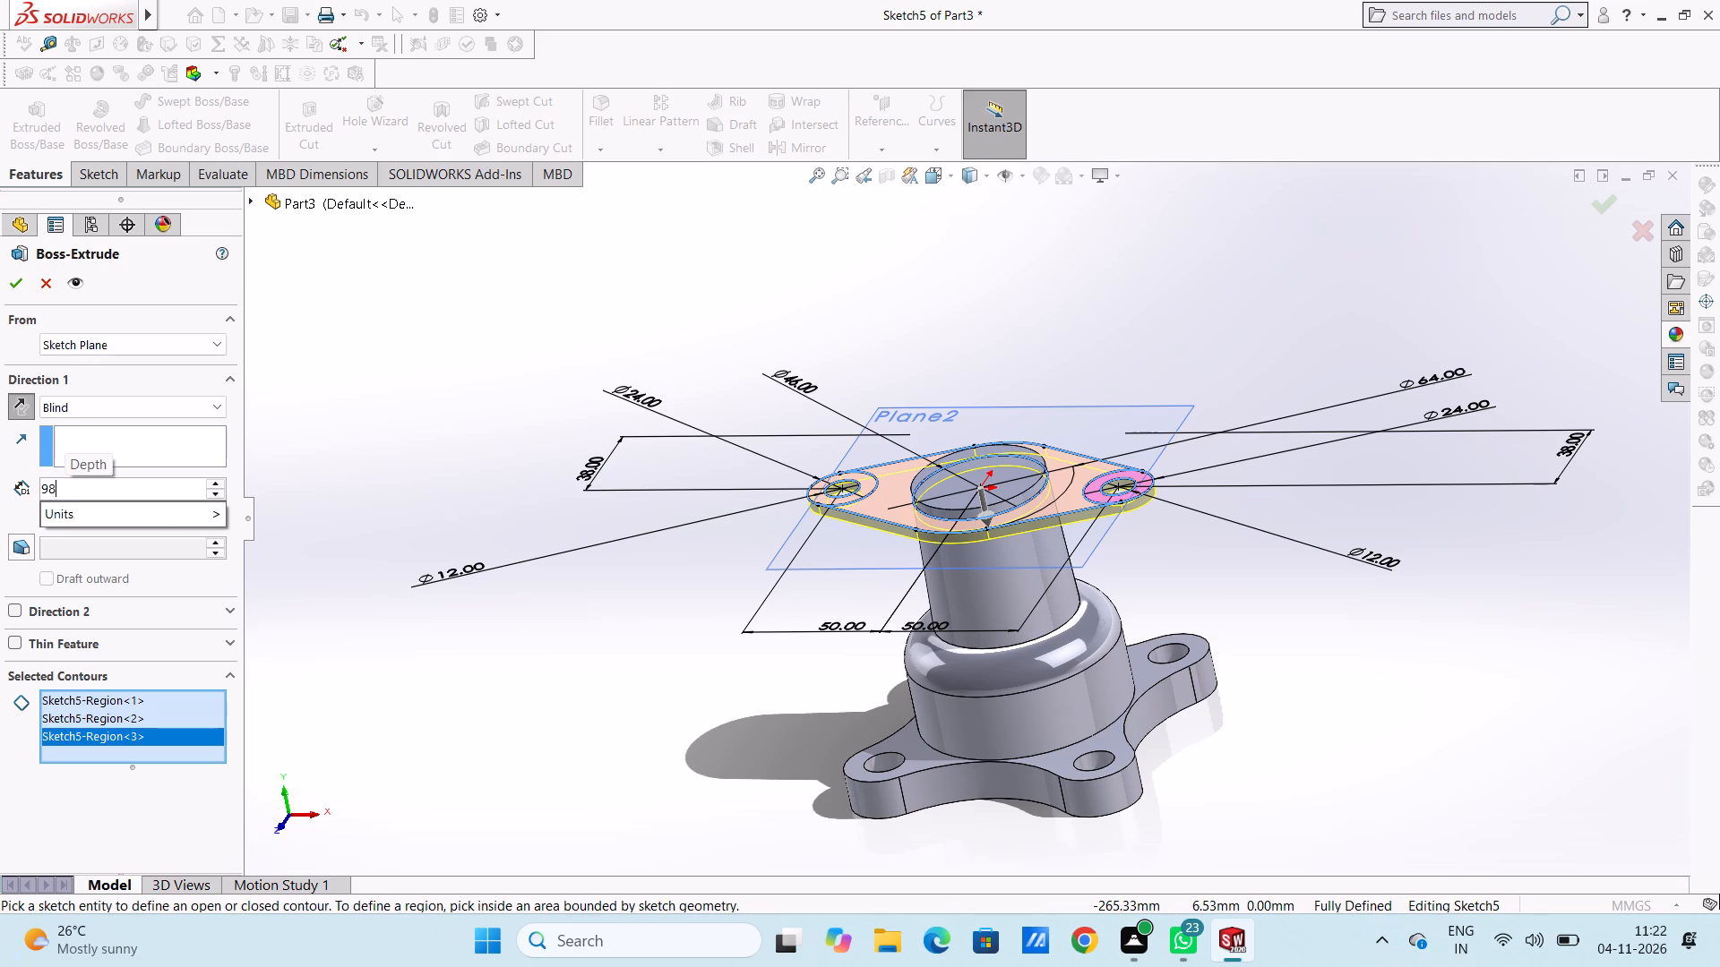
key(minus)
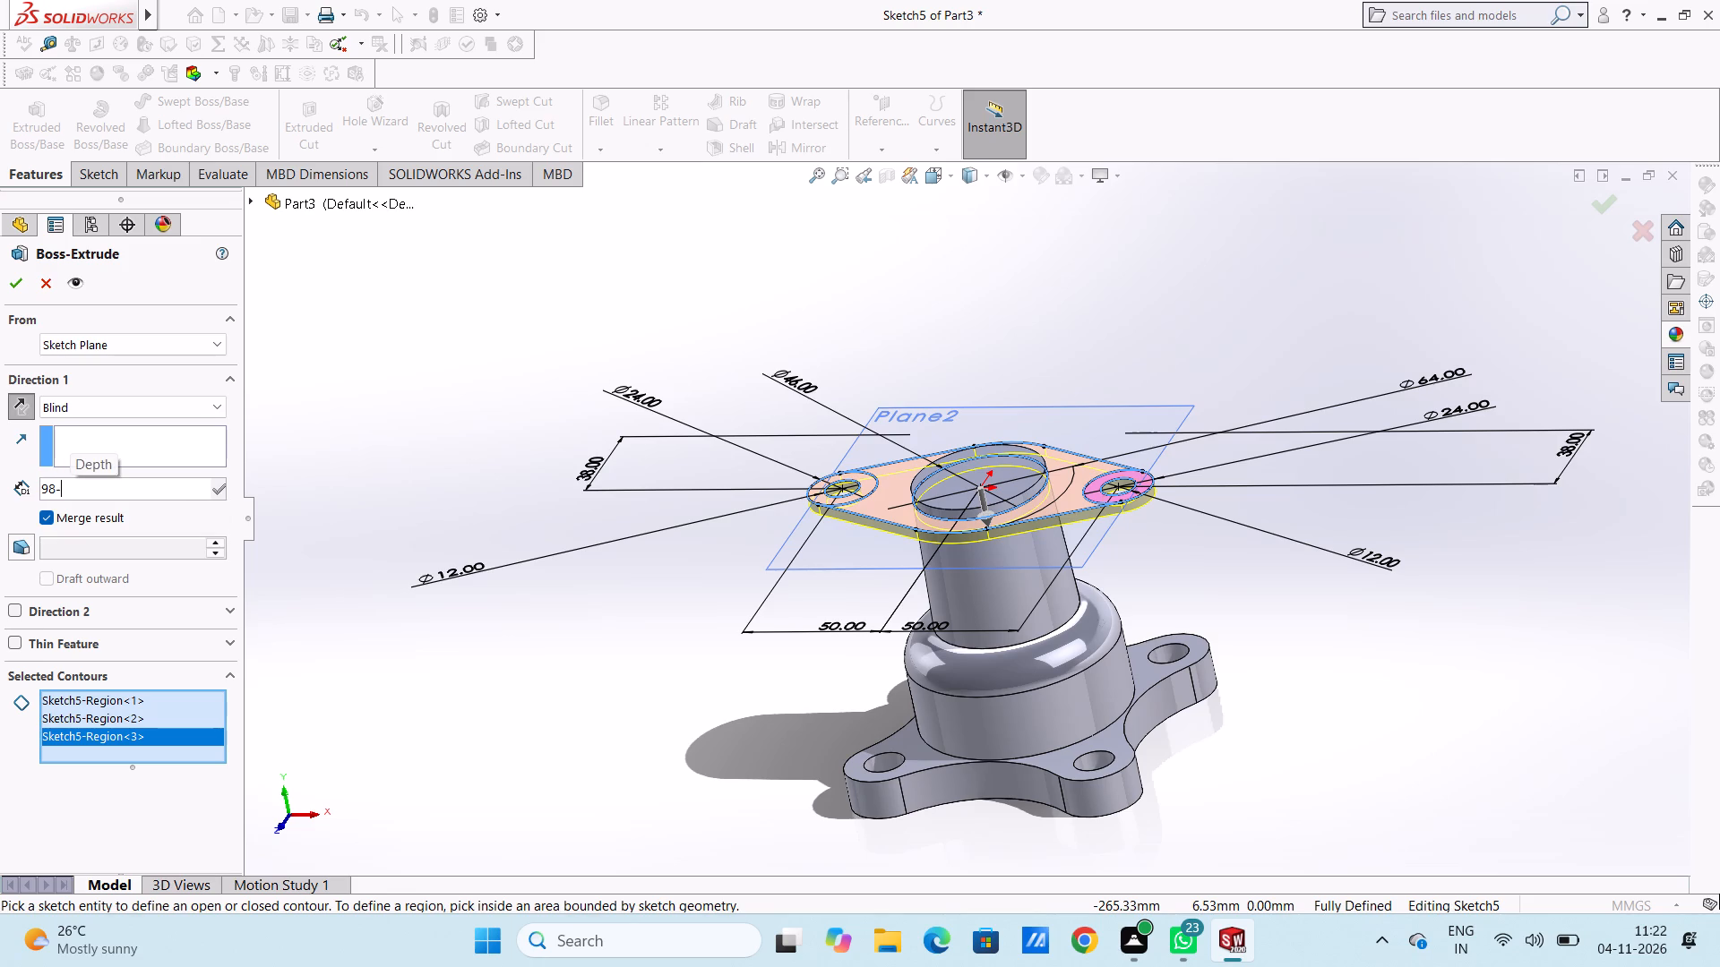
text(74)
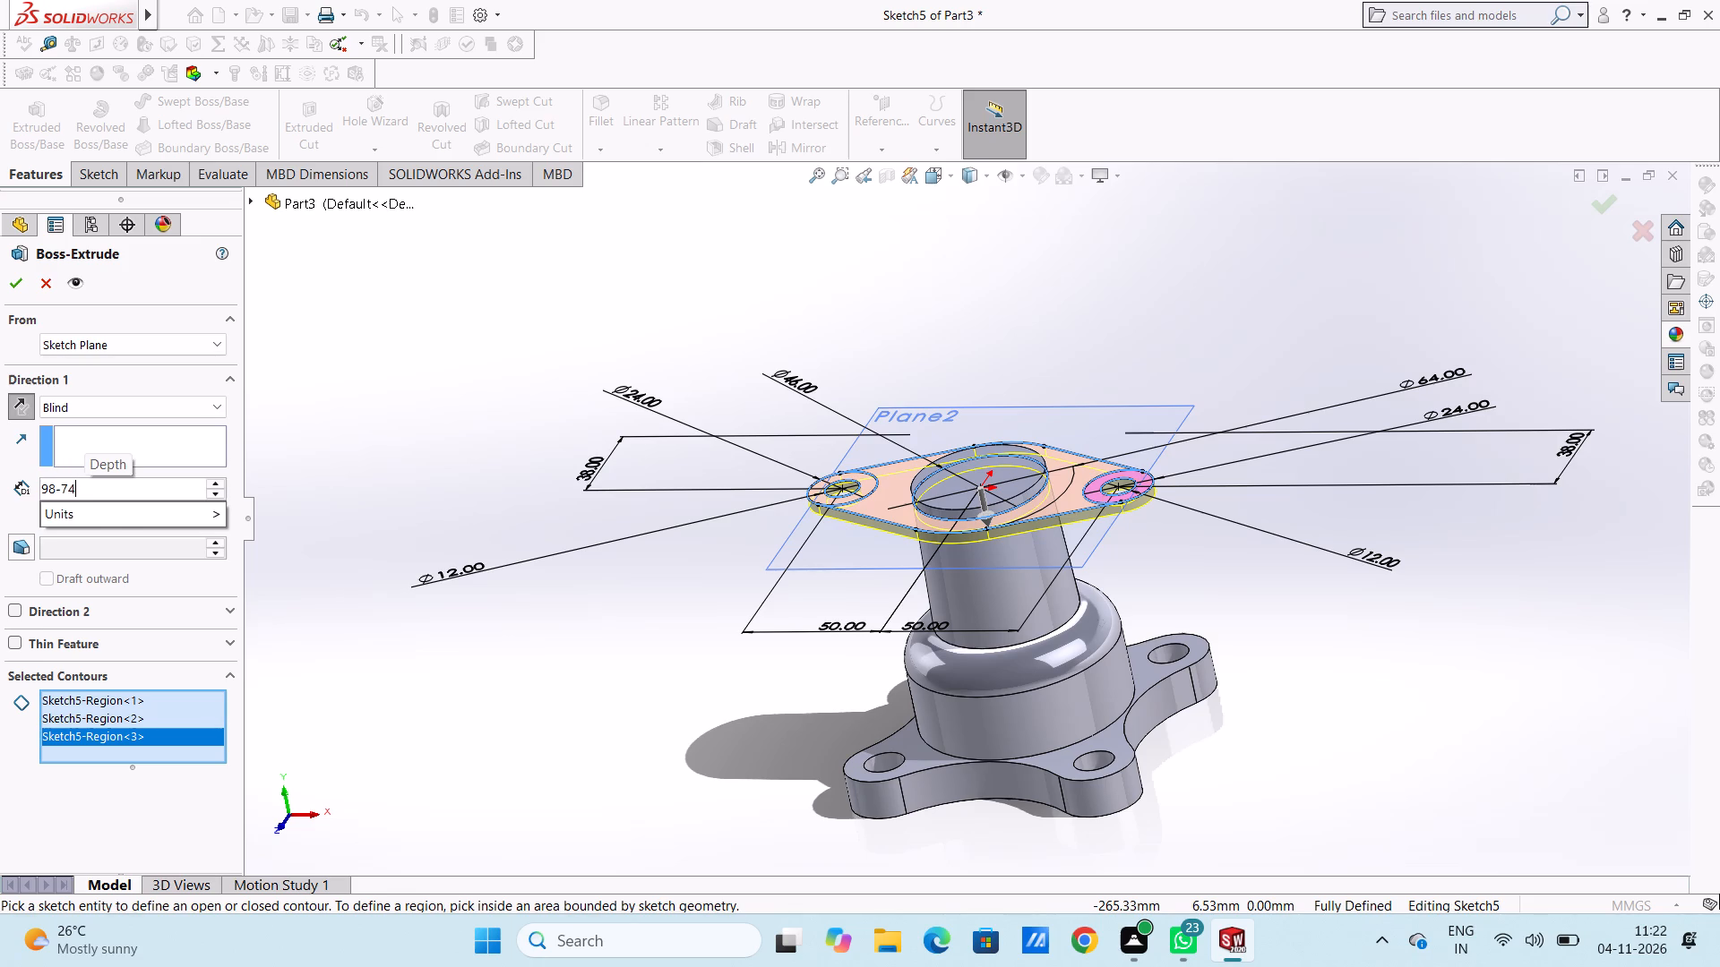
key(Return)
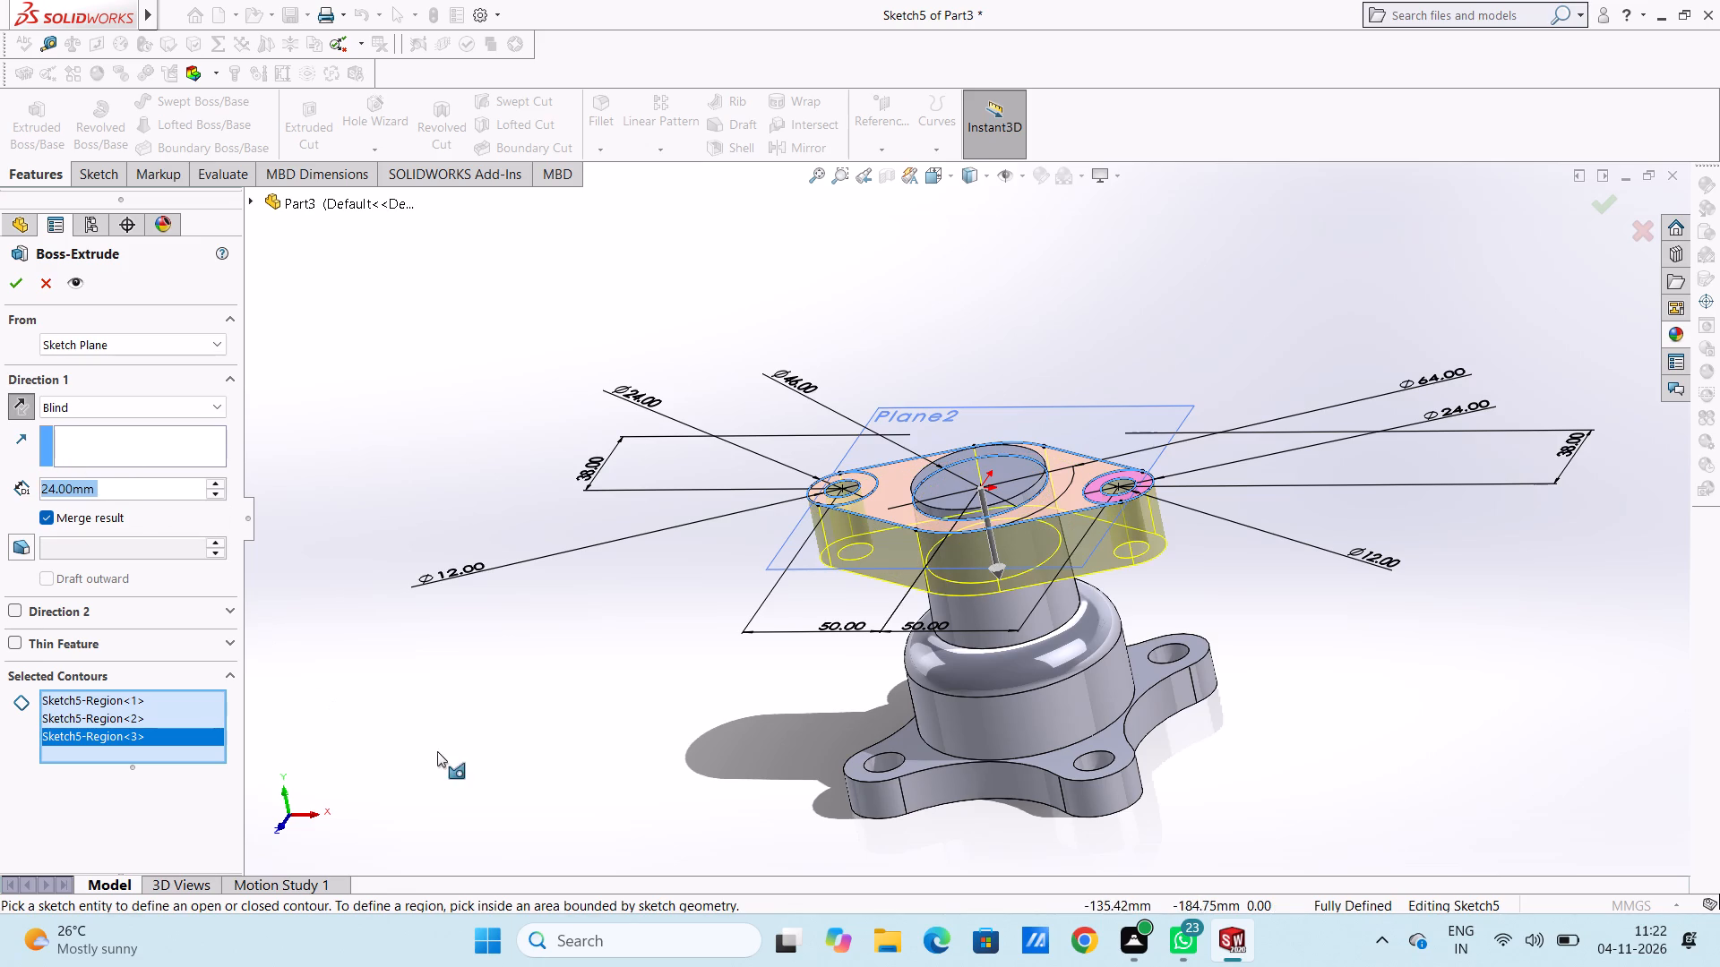
Set the flange extrusion depth to 10 mm (24-14) and complete the extrude.
middle_drag(560, 717, 599, 594)
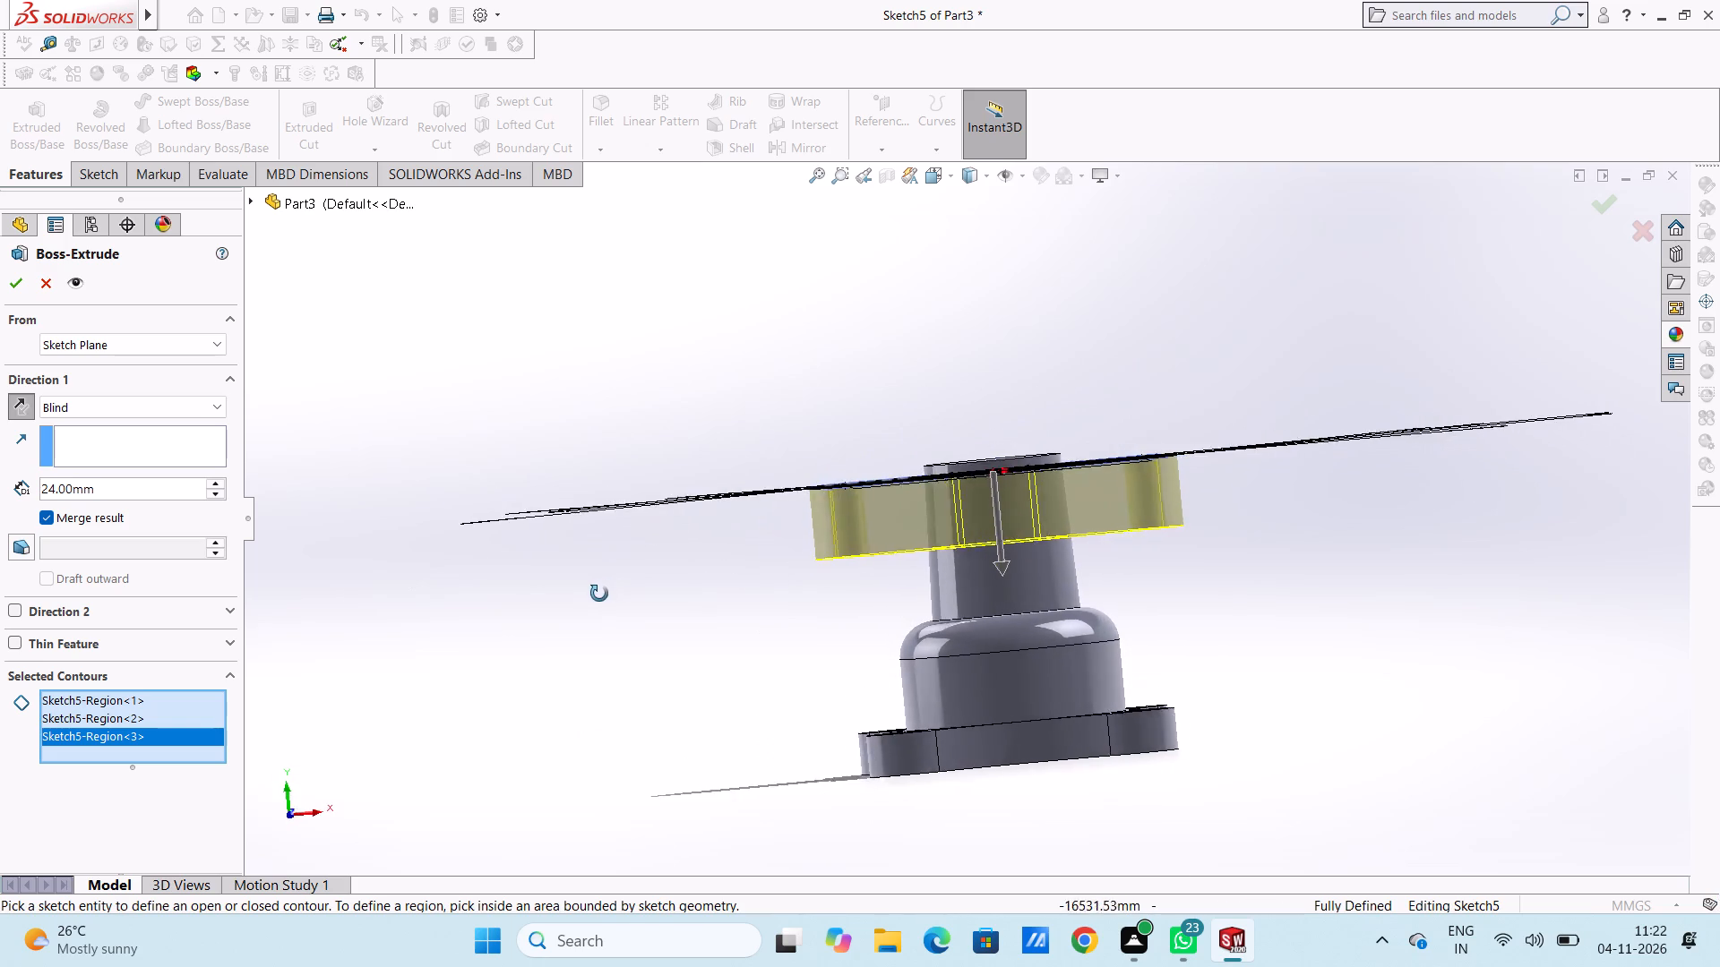
middle_drag(599, 594, 596, 616)
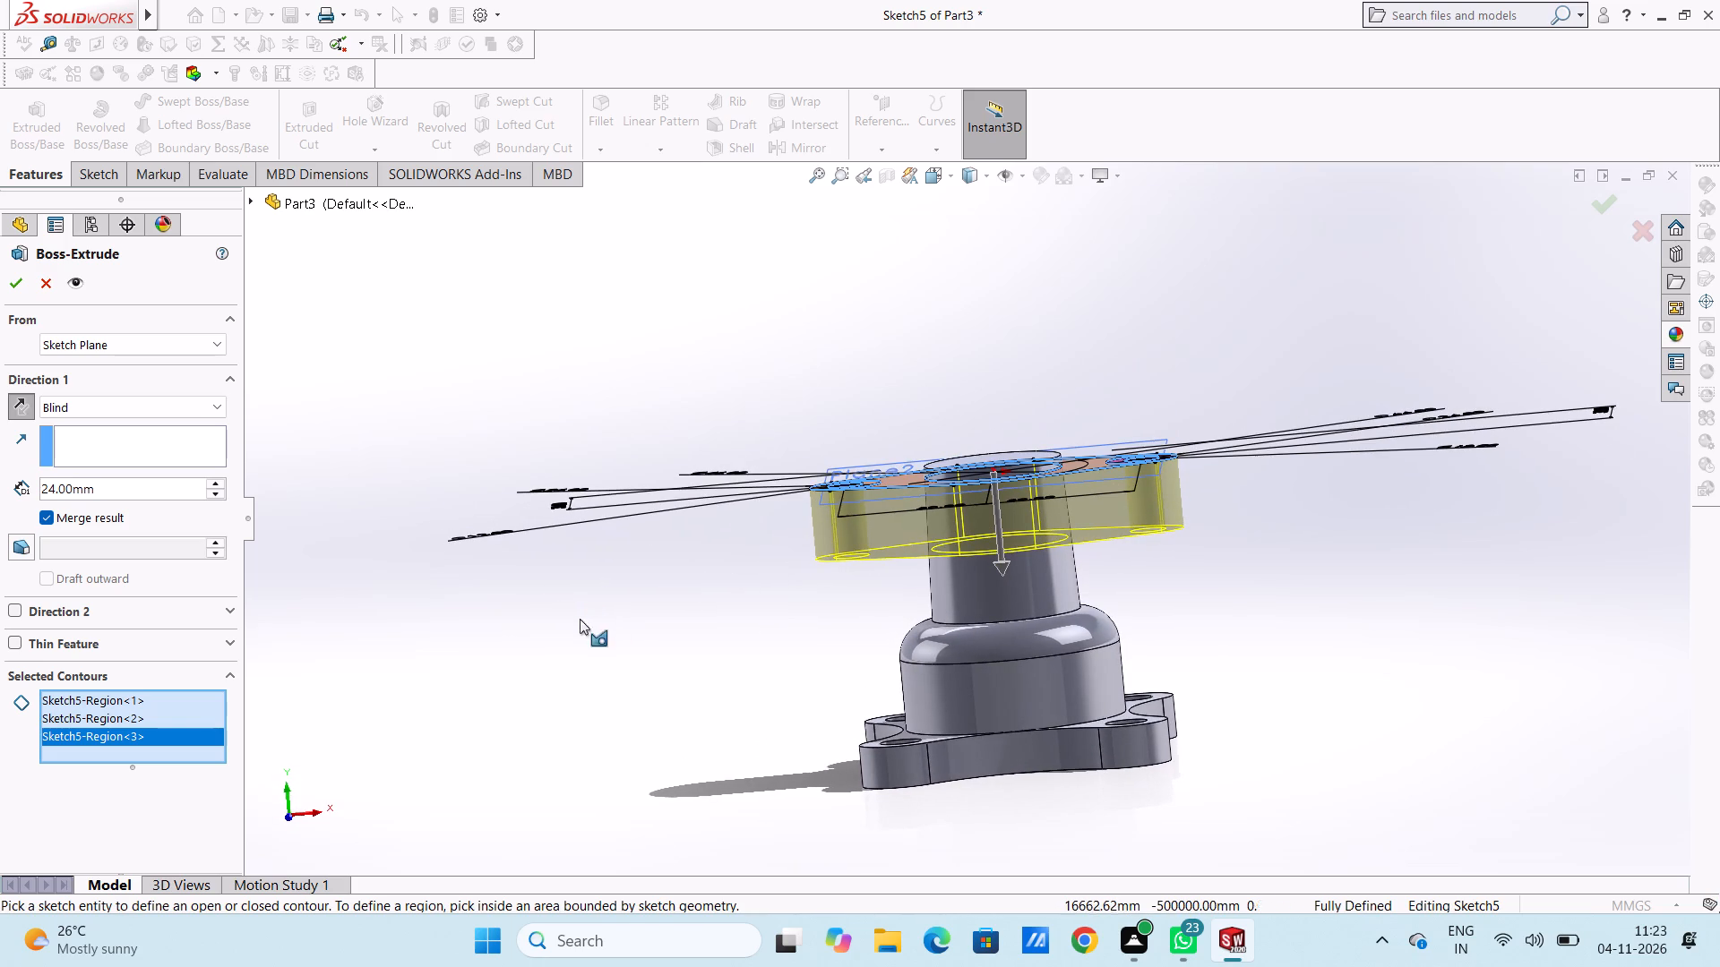
double_click(183, 483)
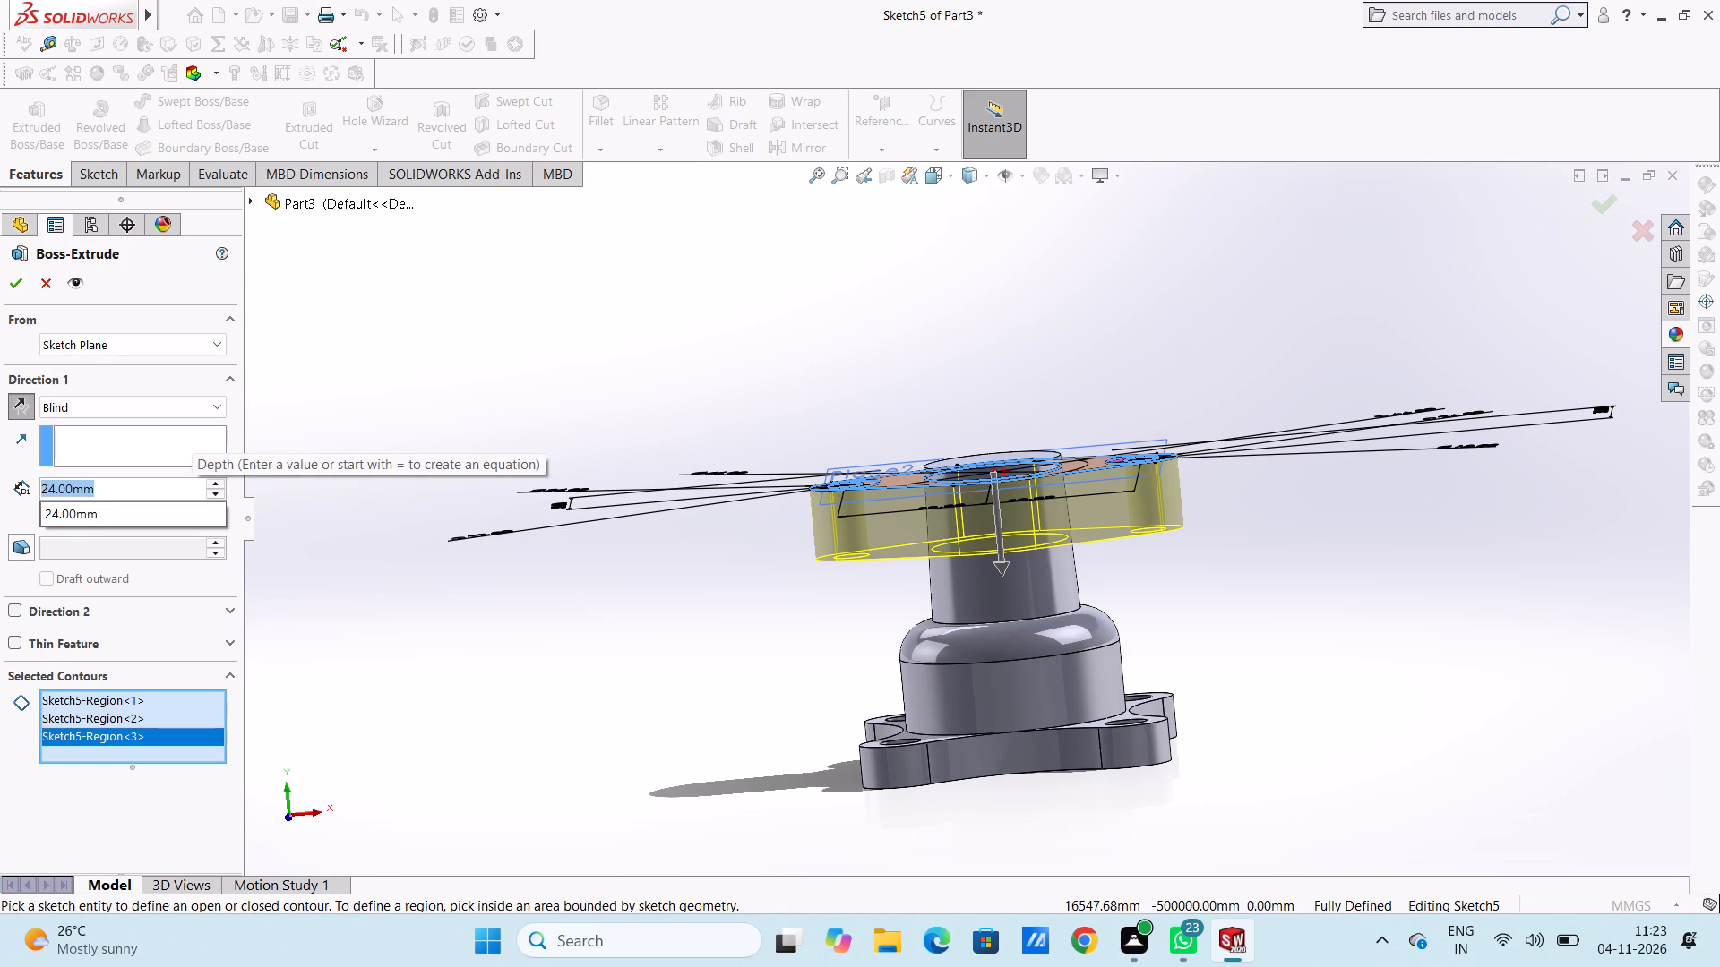
text(24-)
text(14)
key(Return)
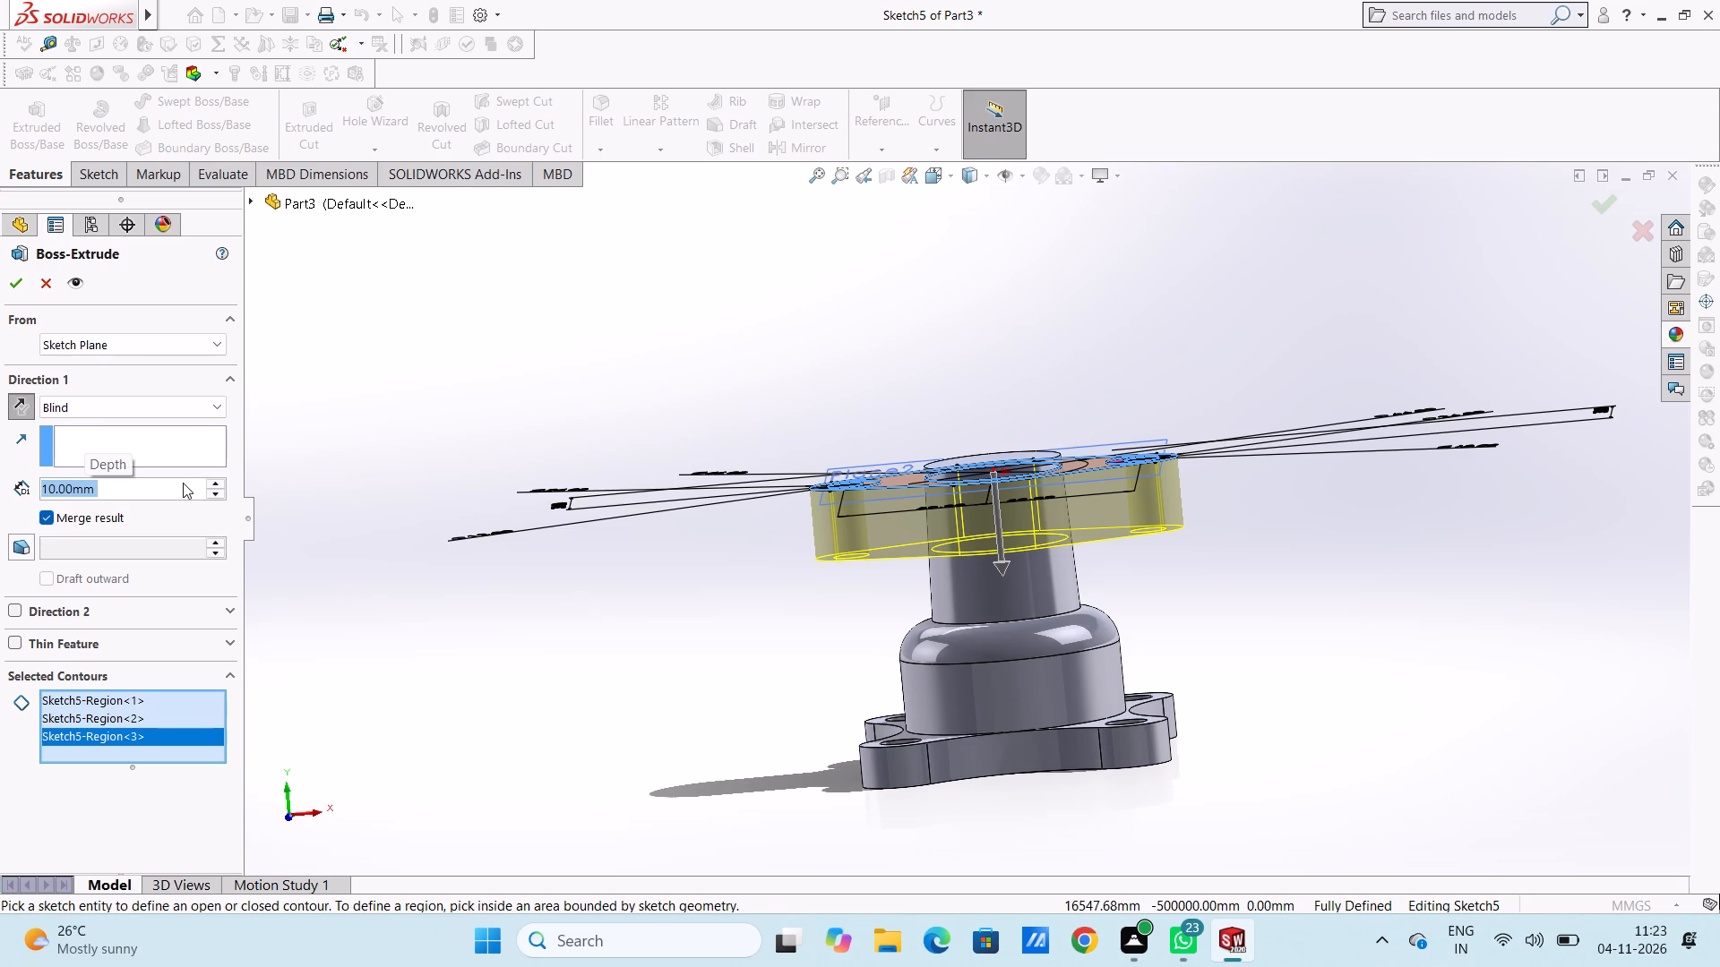
click(13, 282)
click(417, 357)
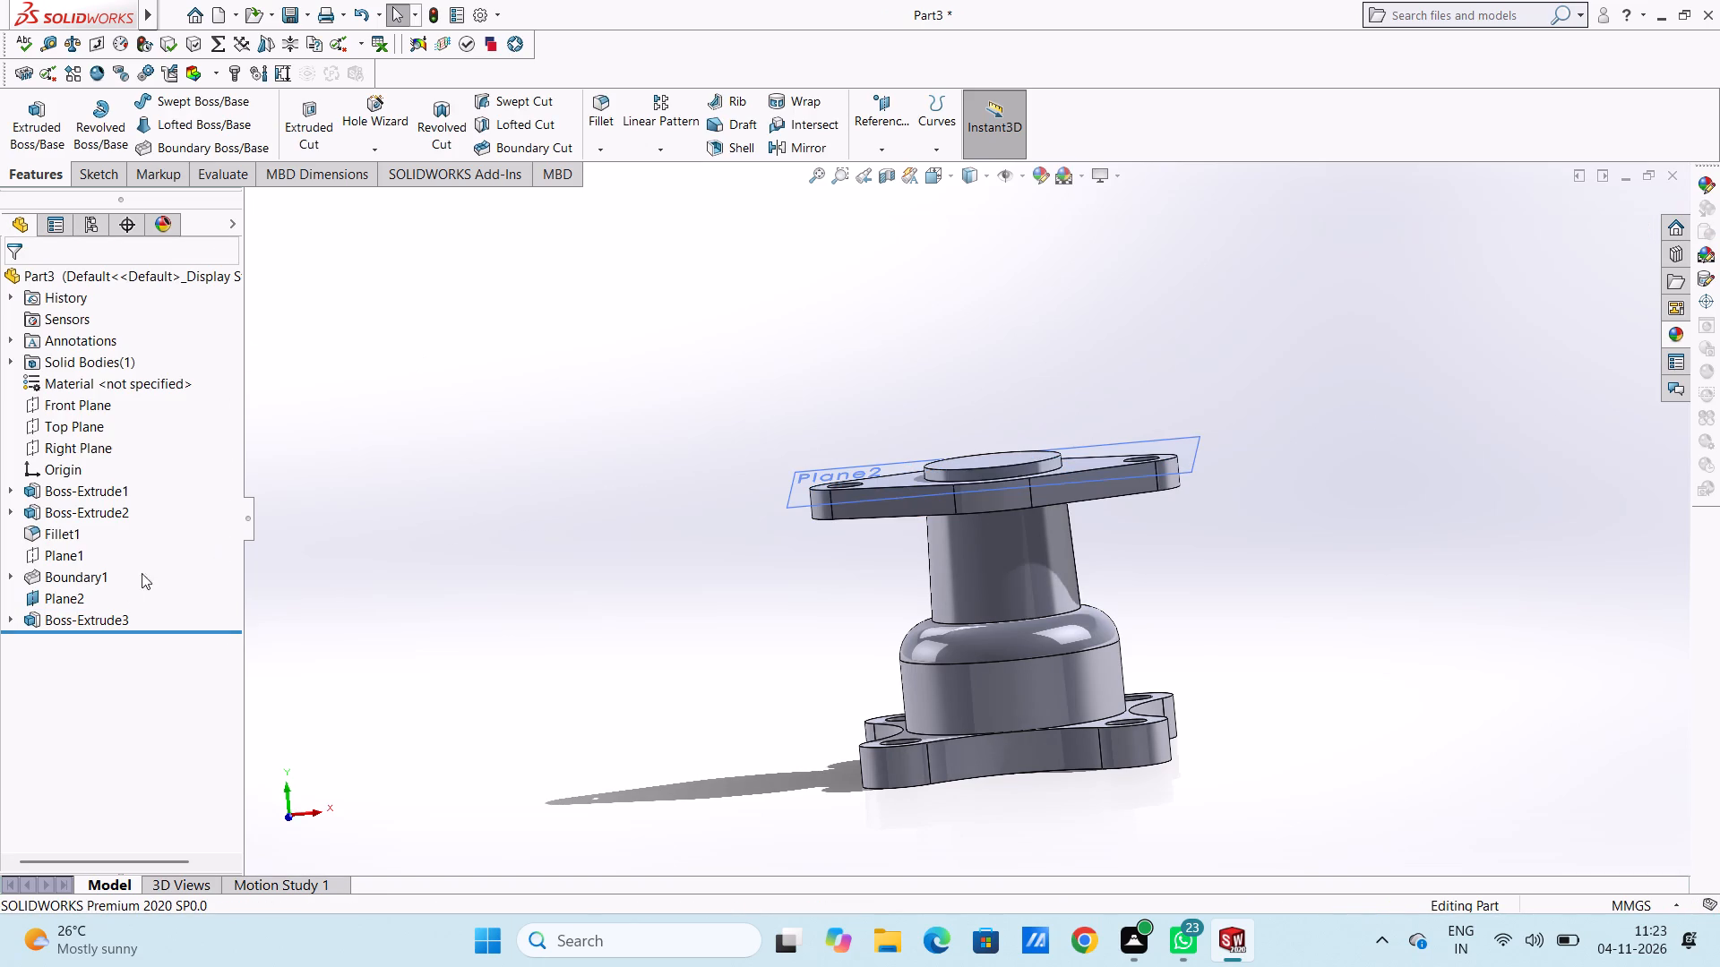
Hide the 98 mm offset plane, Plane2.
click(79, 595)
click(117, 576)
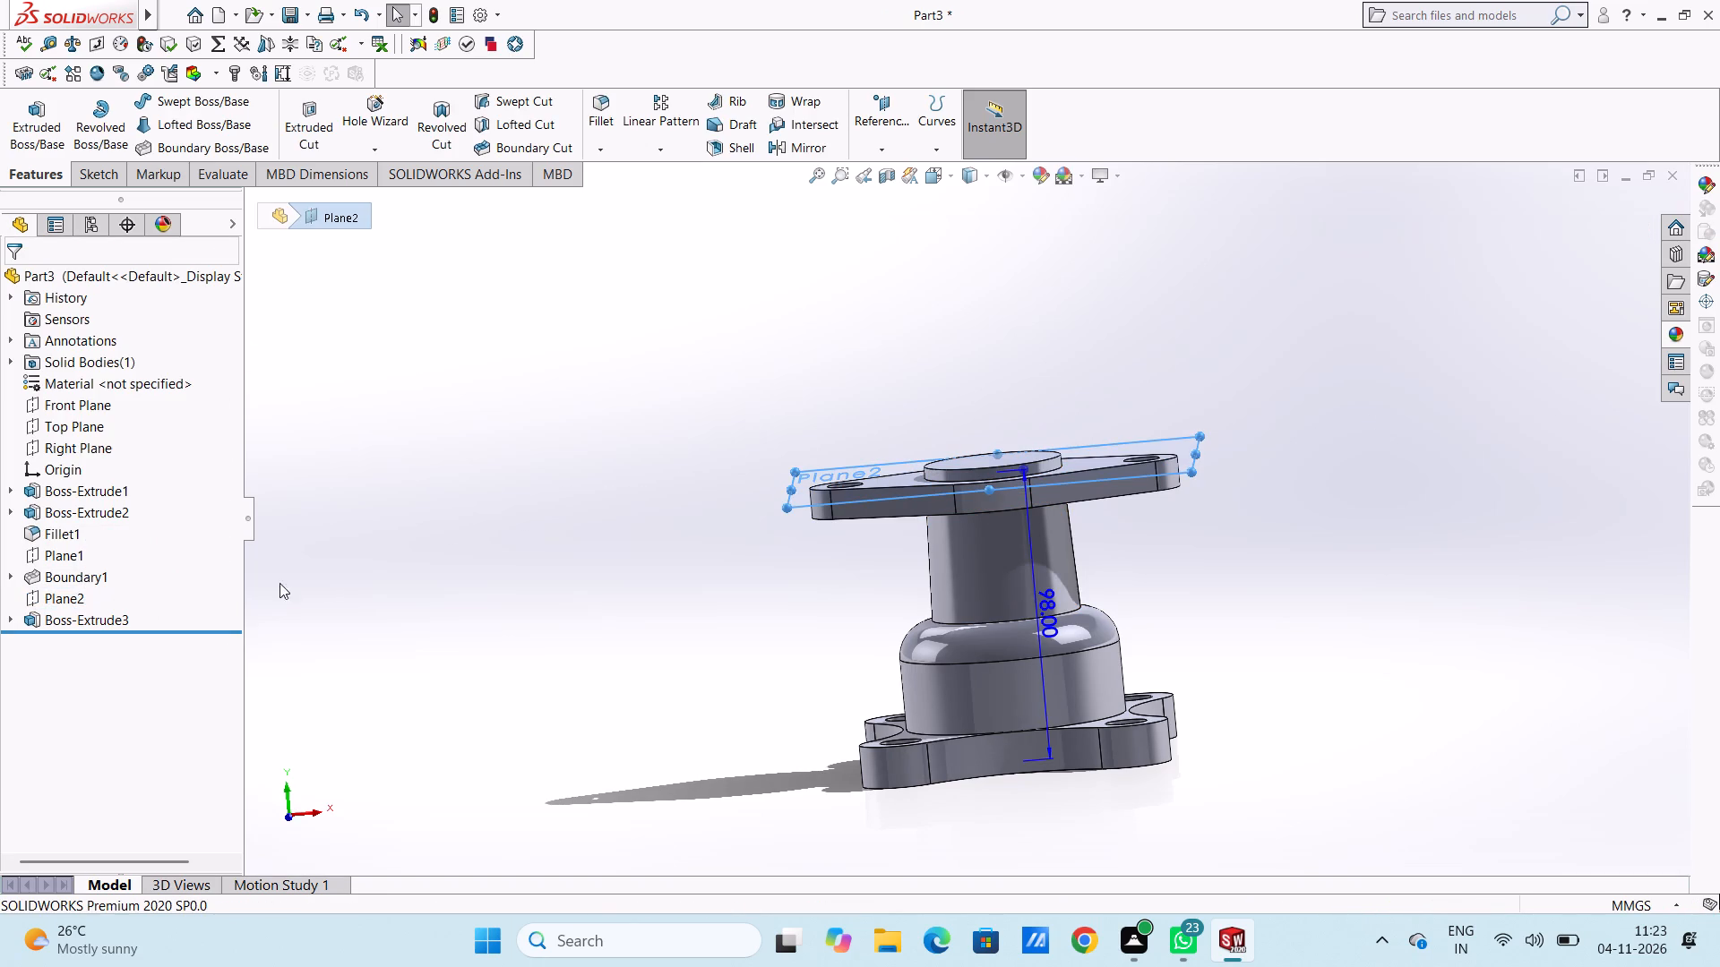
Examine the upper flange, neck and lobed base from above, from the sides and from below.
middle_drag(519, 552, 442, 723)
middle_drag(563, 504, 639, 742)
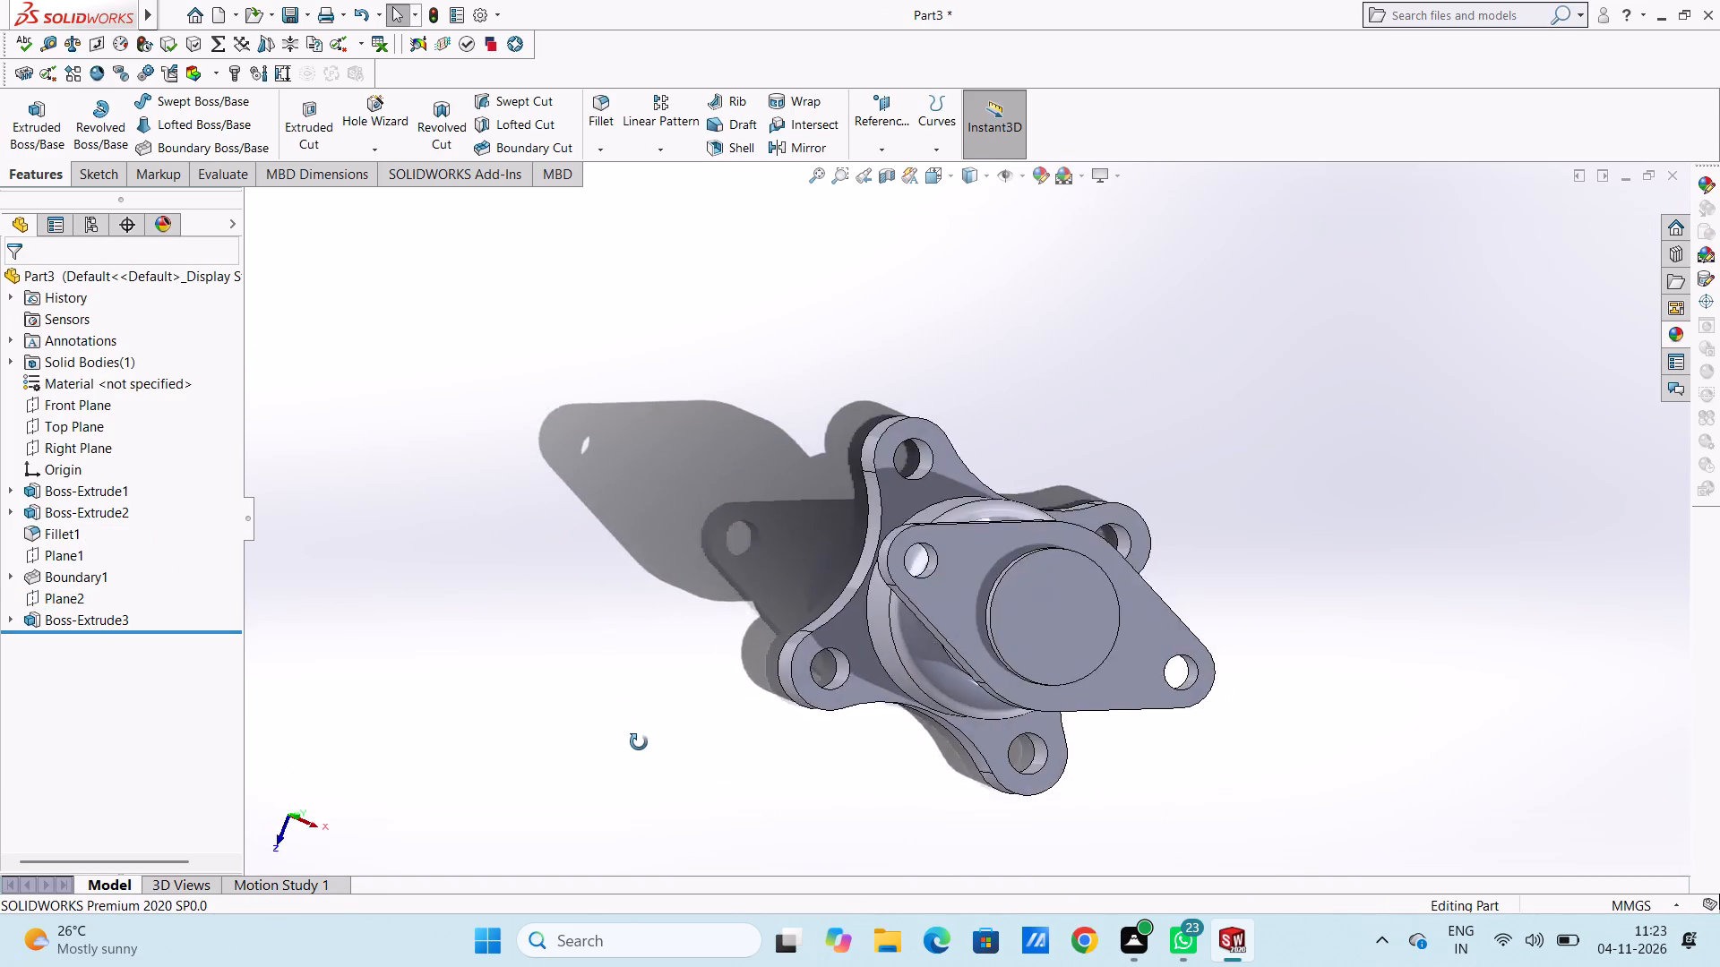
middle_drag(639, 742, 706, 415)
middle_drag(658, 630, 639, 621)
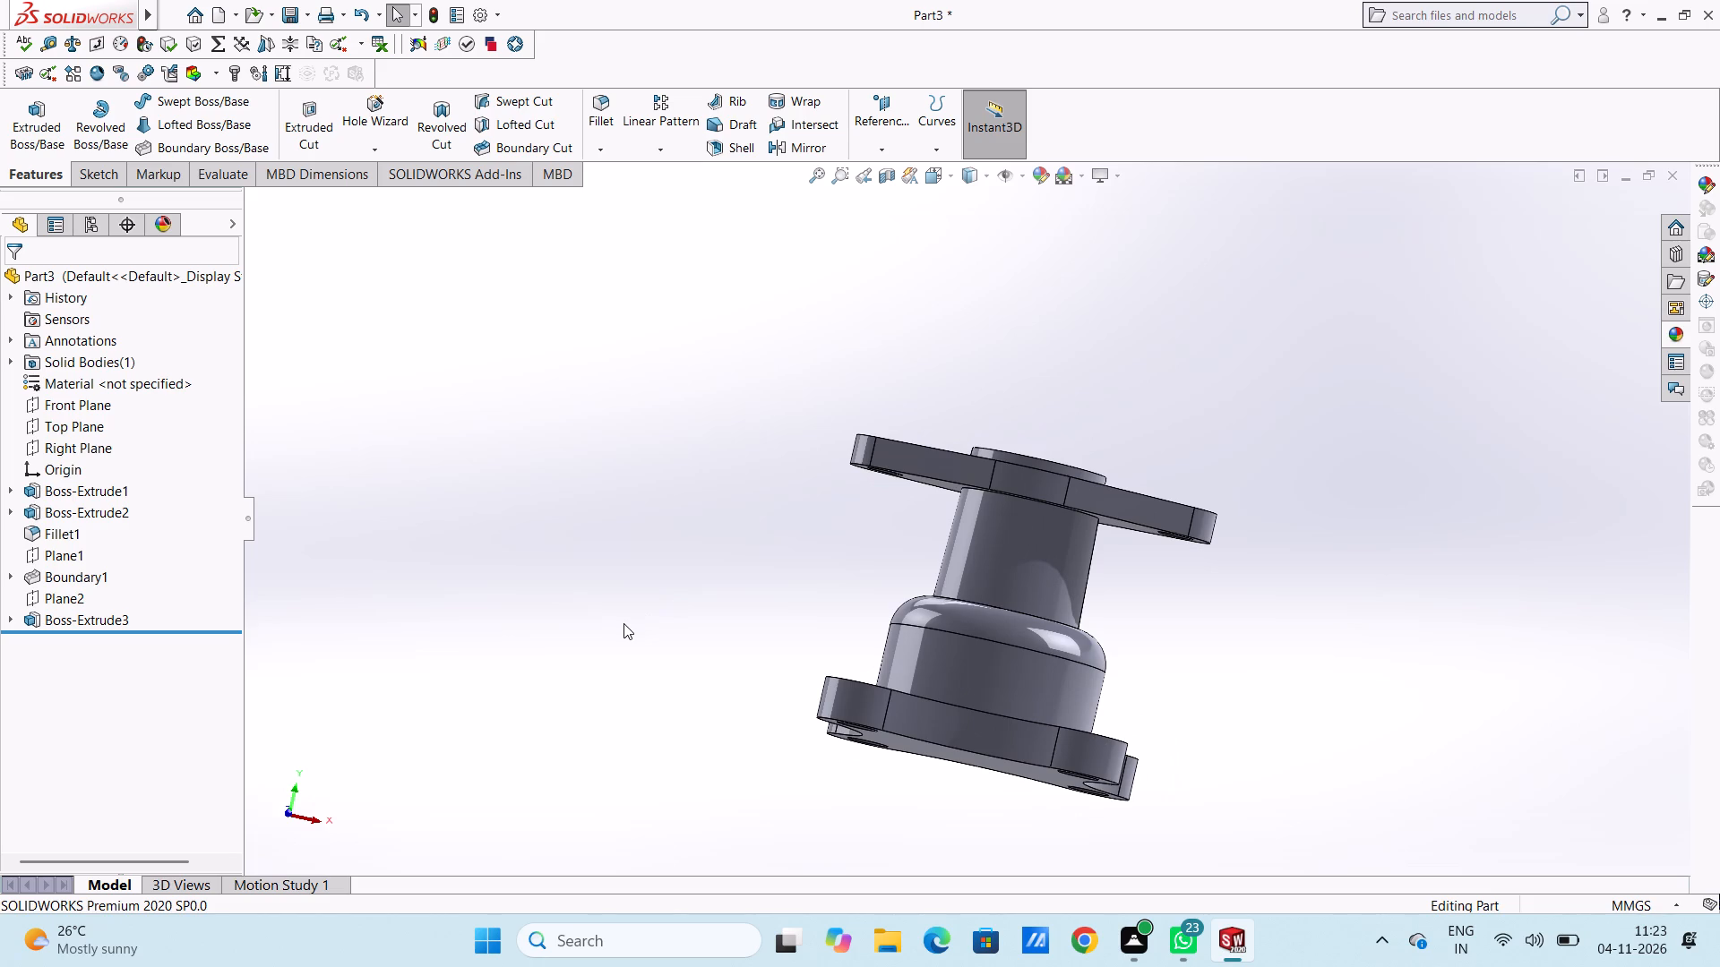
middle_drag(834, 320, 806, 528)
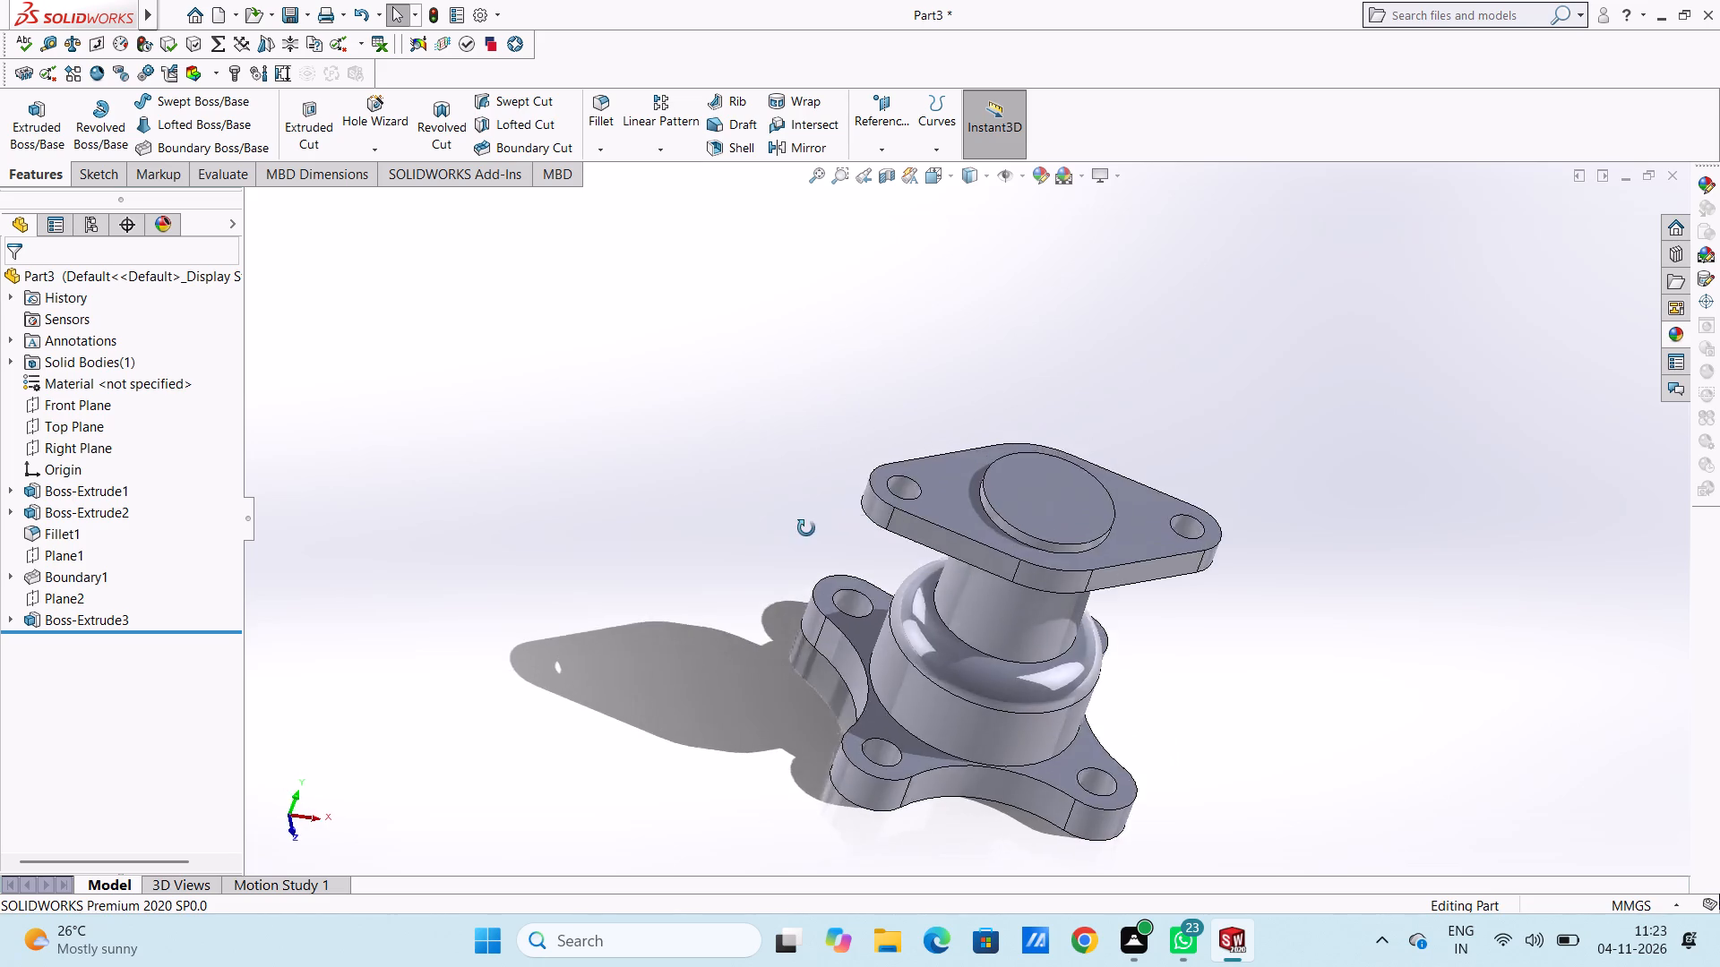
middle_drag(806, 528, 813, 482)
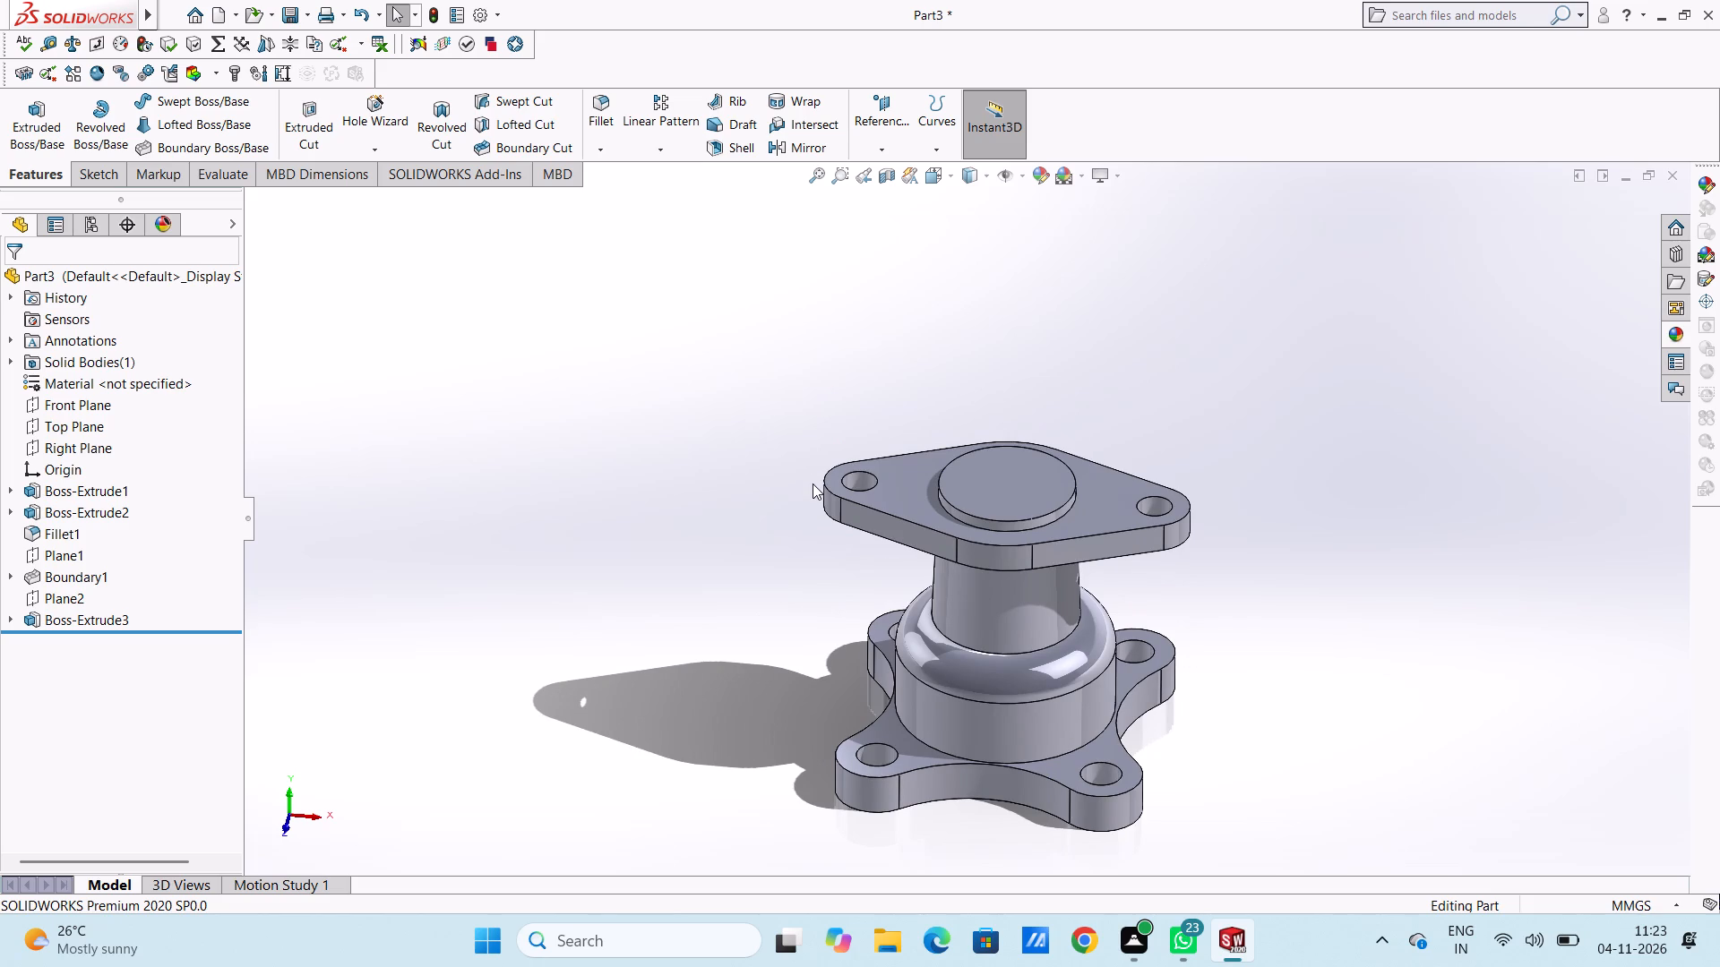
middle_drag(790, 587, 813, 502)
middle_drag(778, 569, 761, 539)
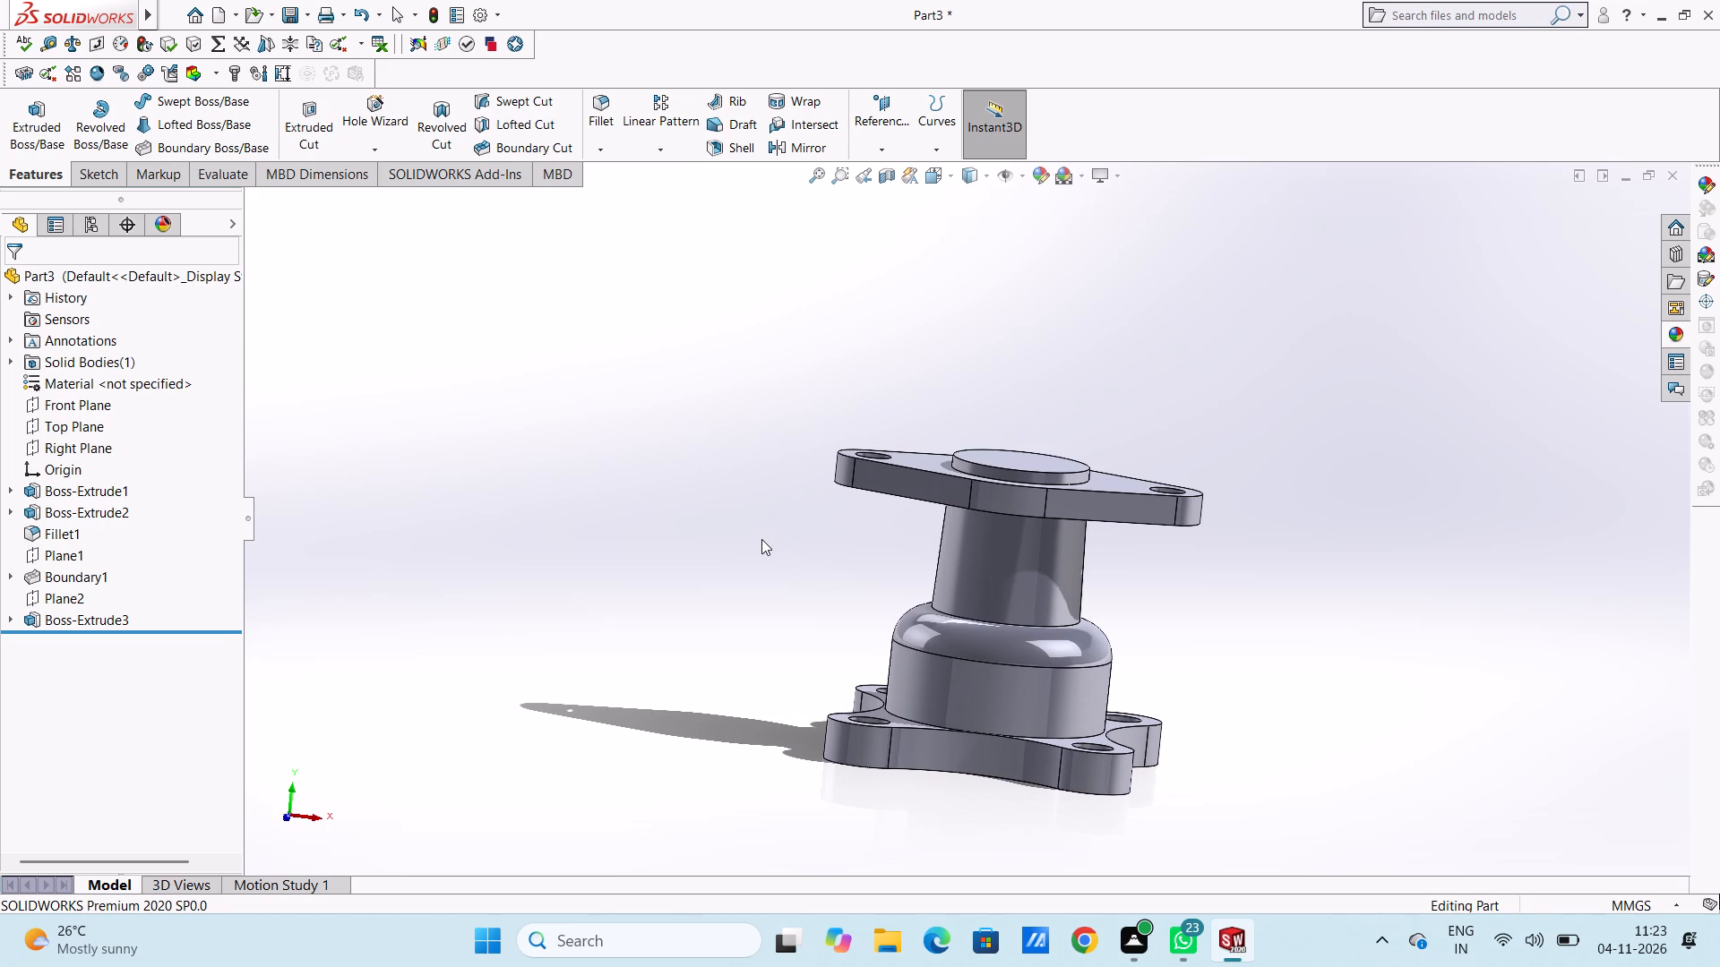
middle_drag(763, 534, 844, 434)
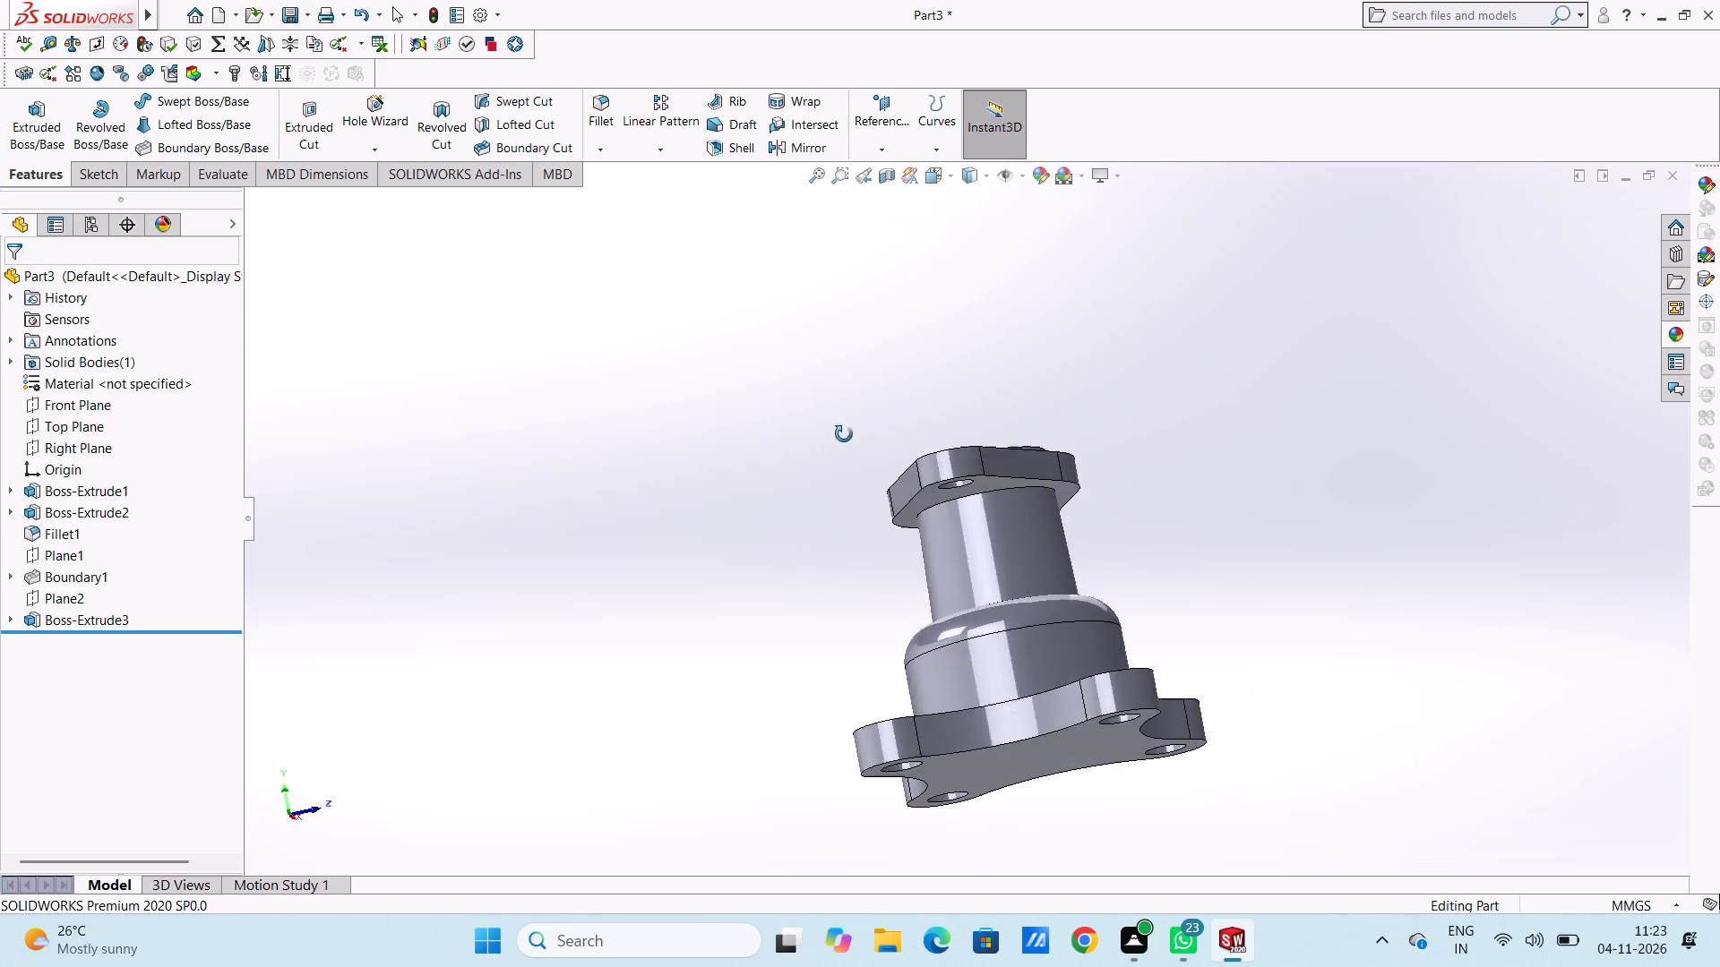
middle_drag(844, 434, 778, 441)
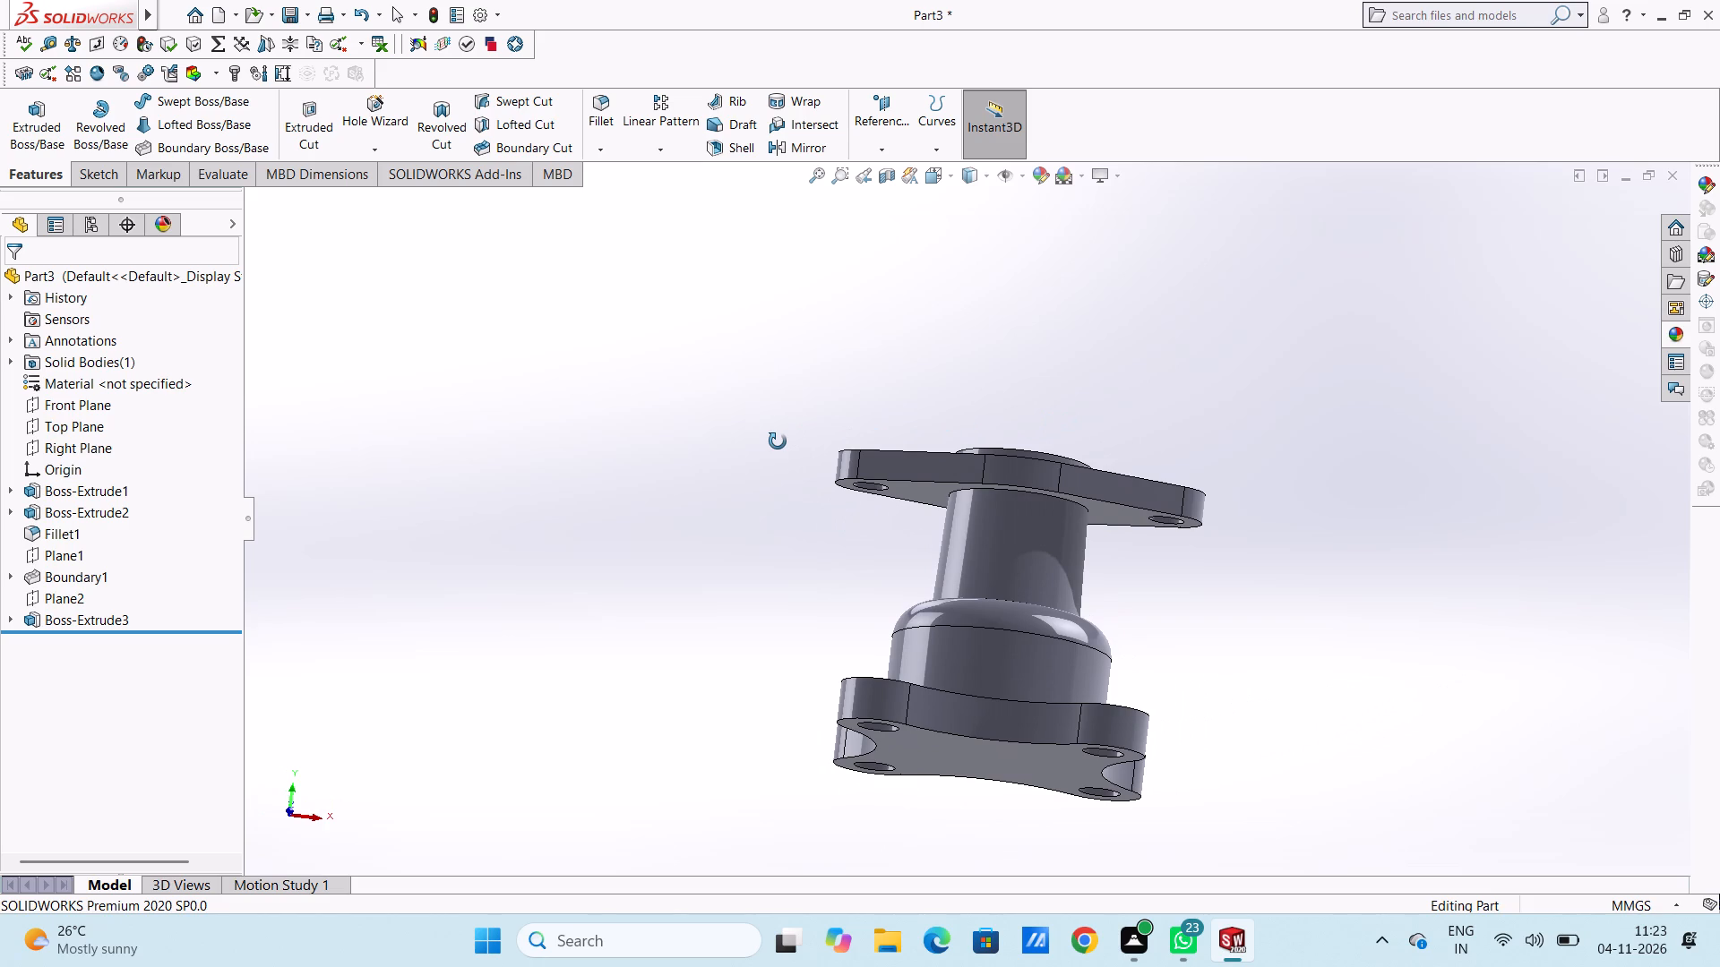
middle_drag(778, 441, 778, 442)
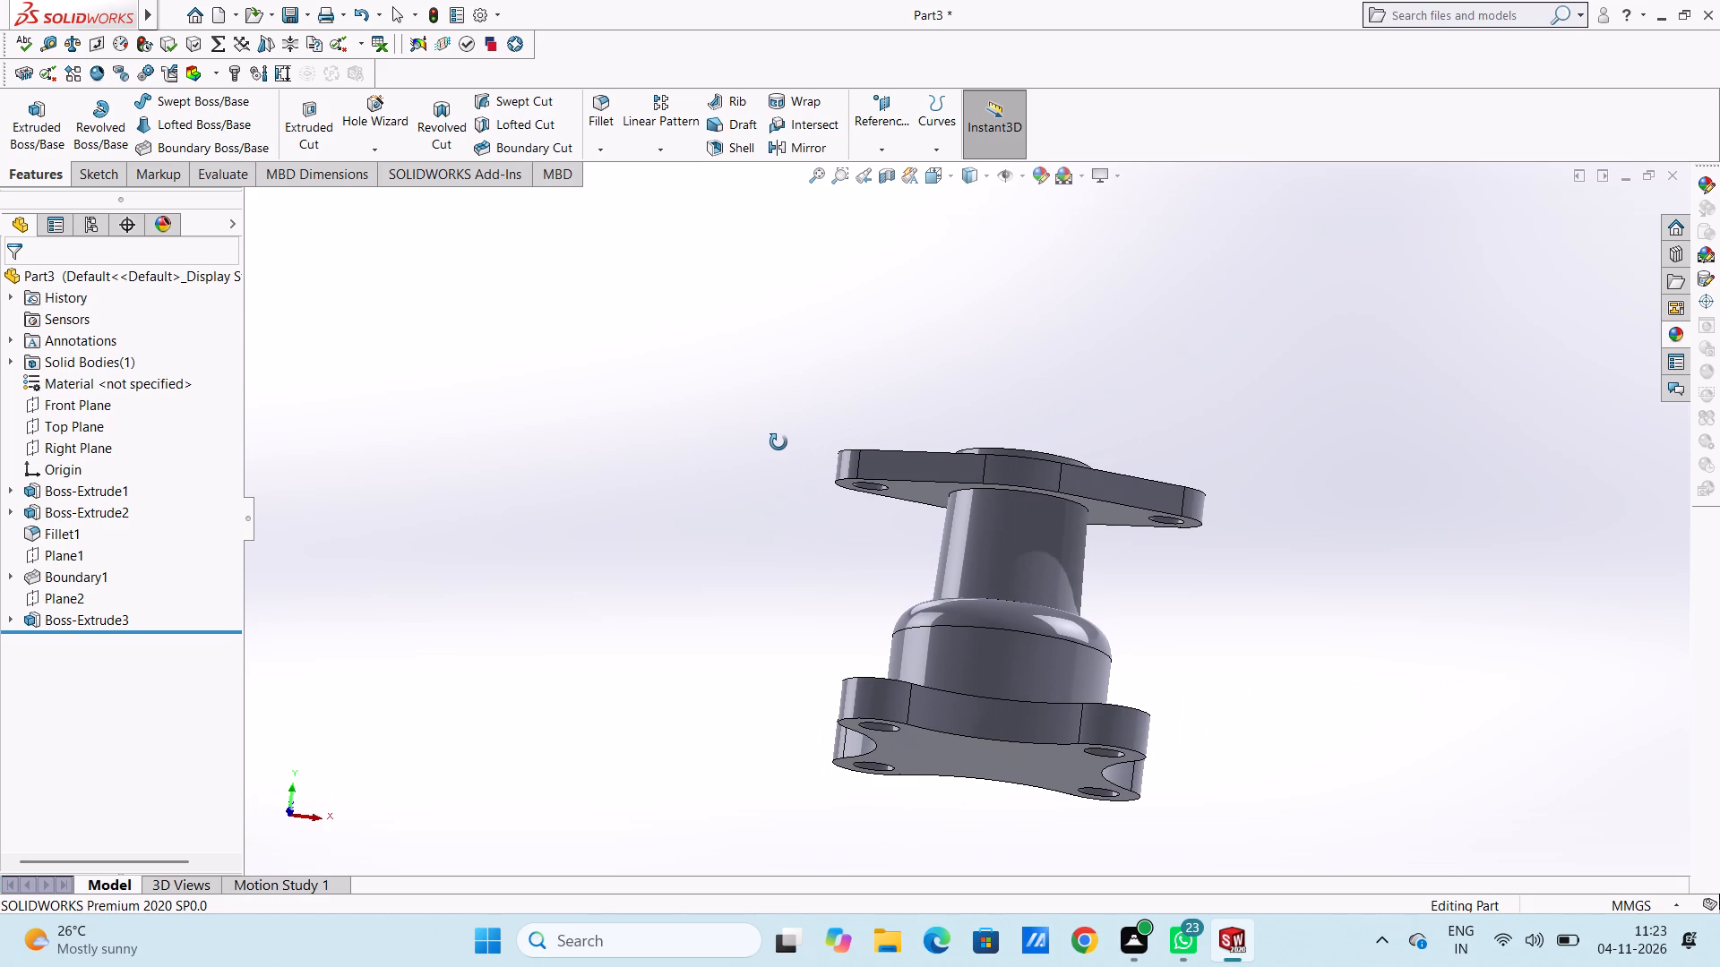
middle_drag(778, 442, 778, 443)
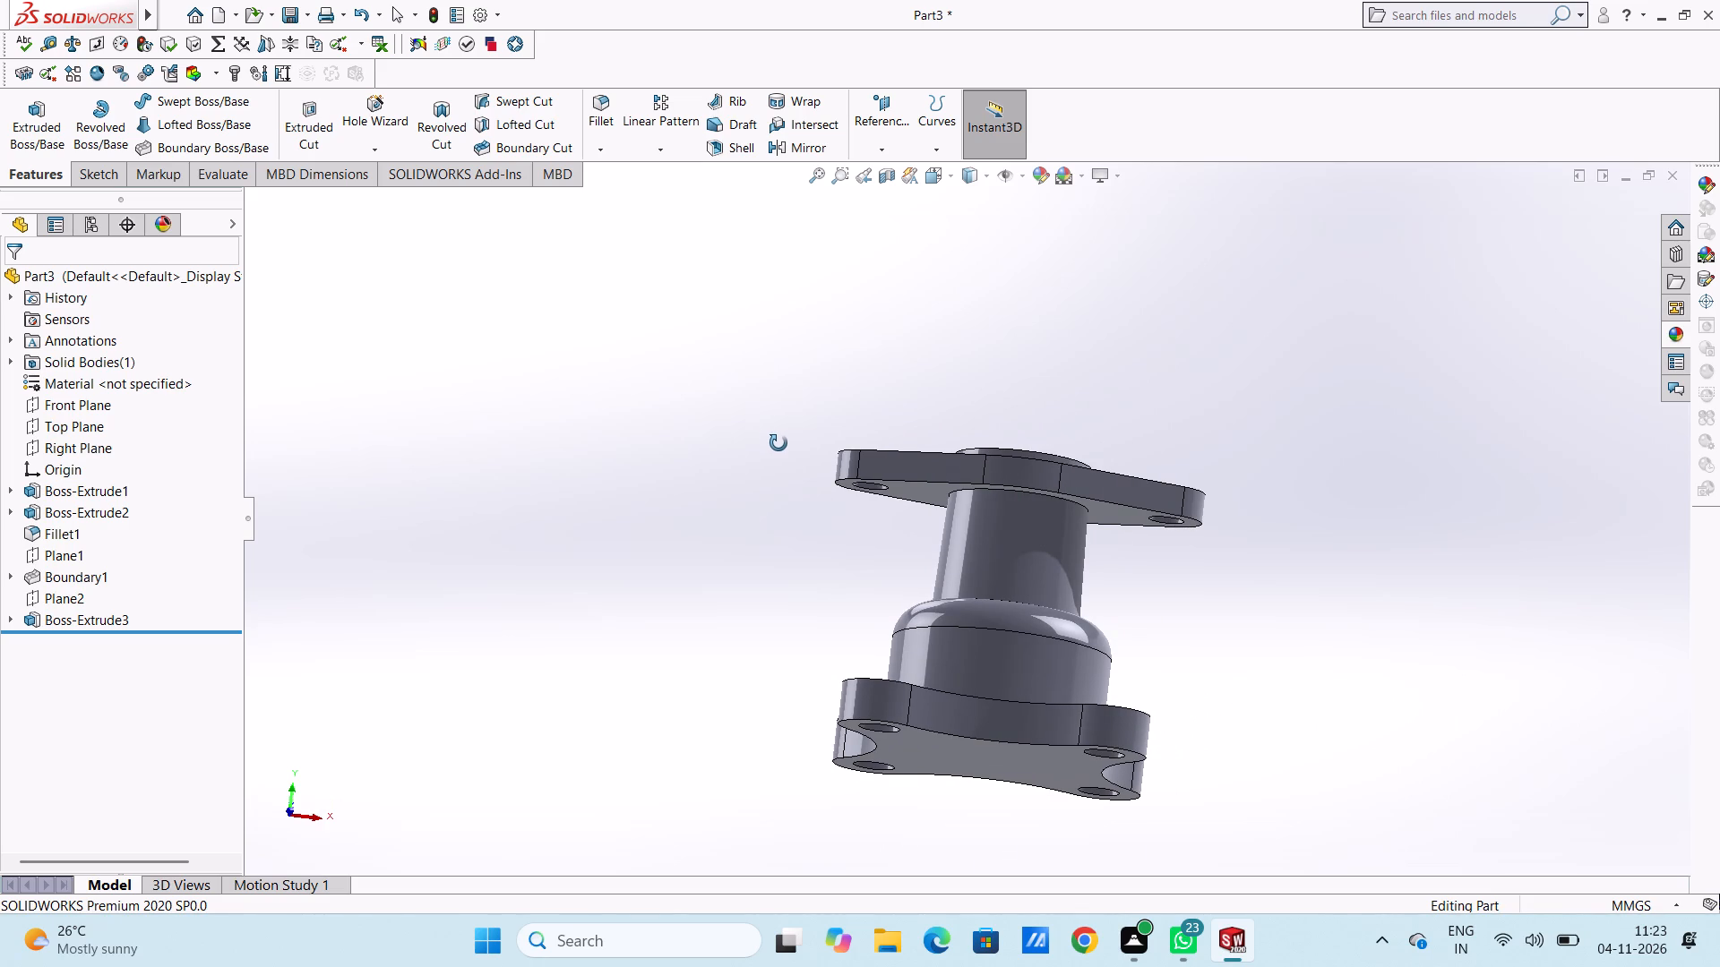
middle_drag(778, 443, 747, 576)
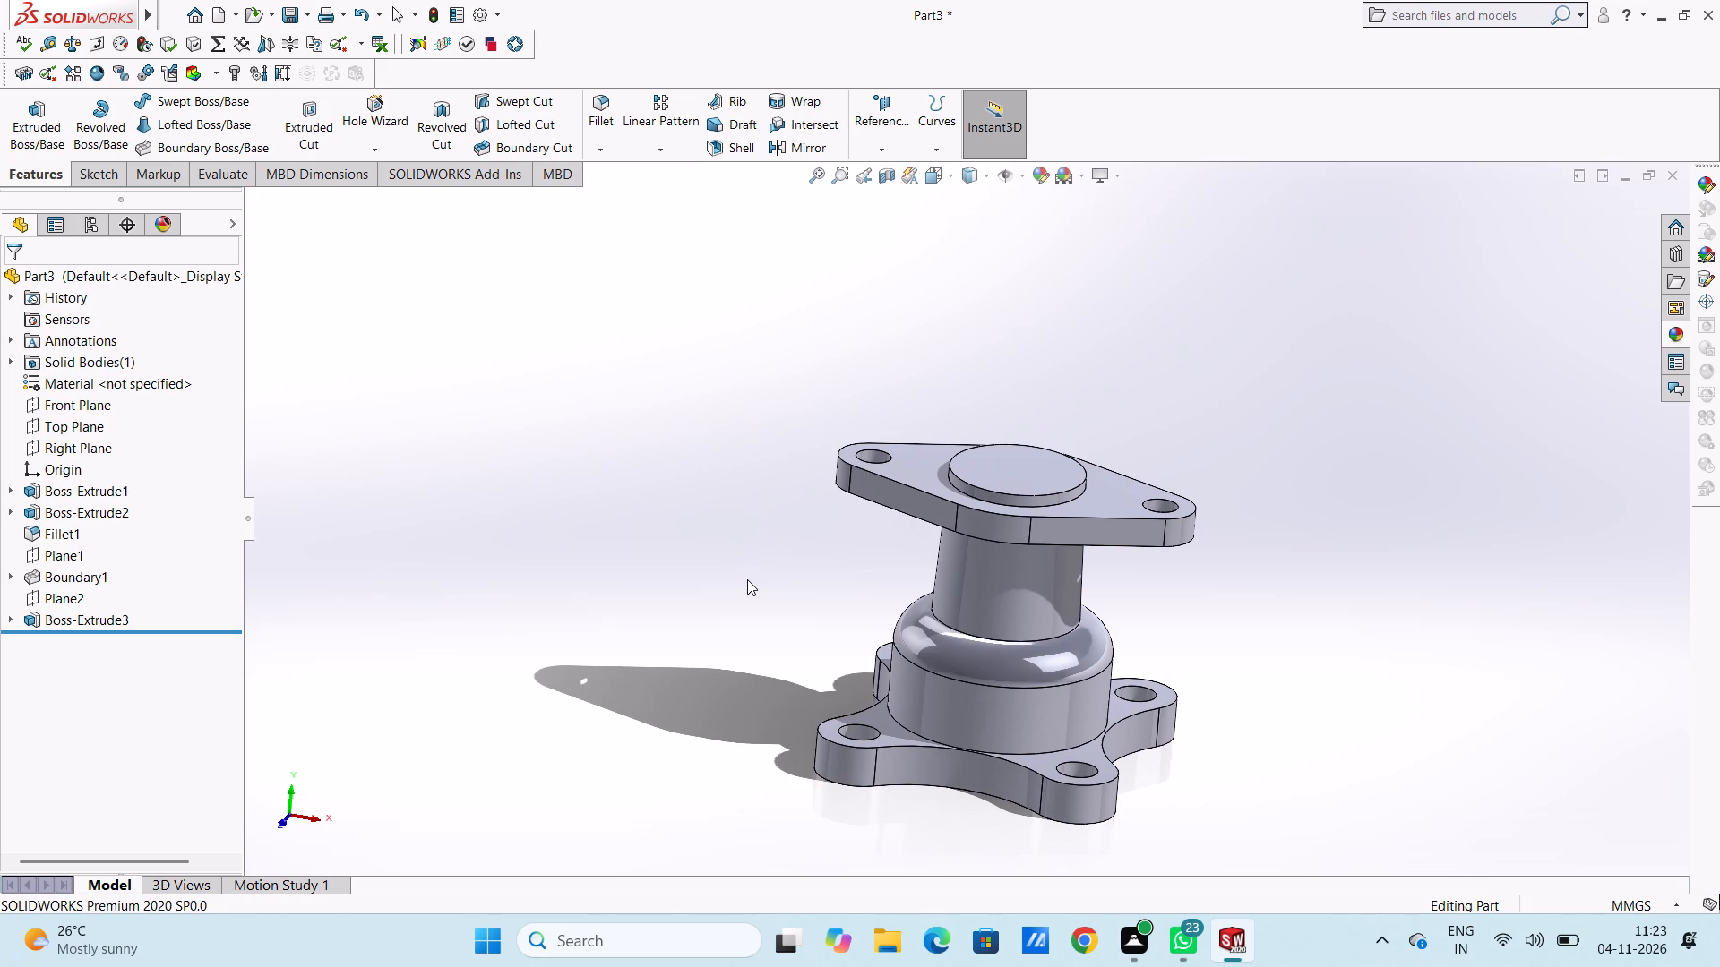
Open a new sketch on the circular top face of the neck, viewed from the top.
key(ctrl+5)
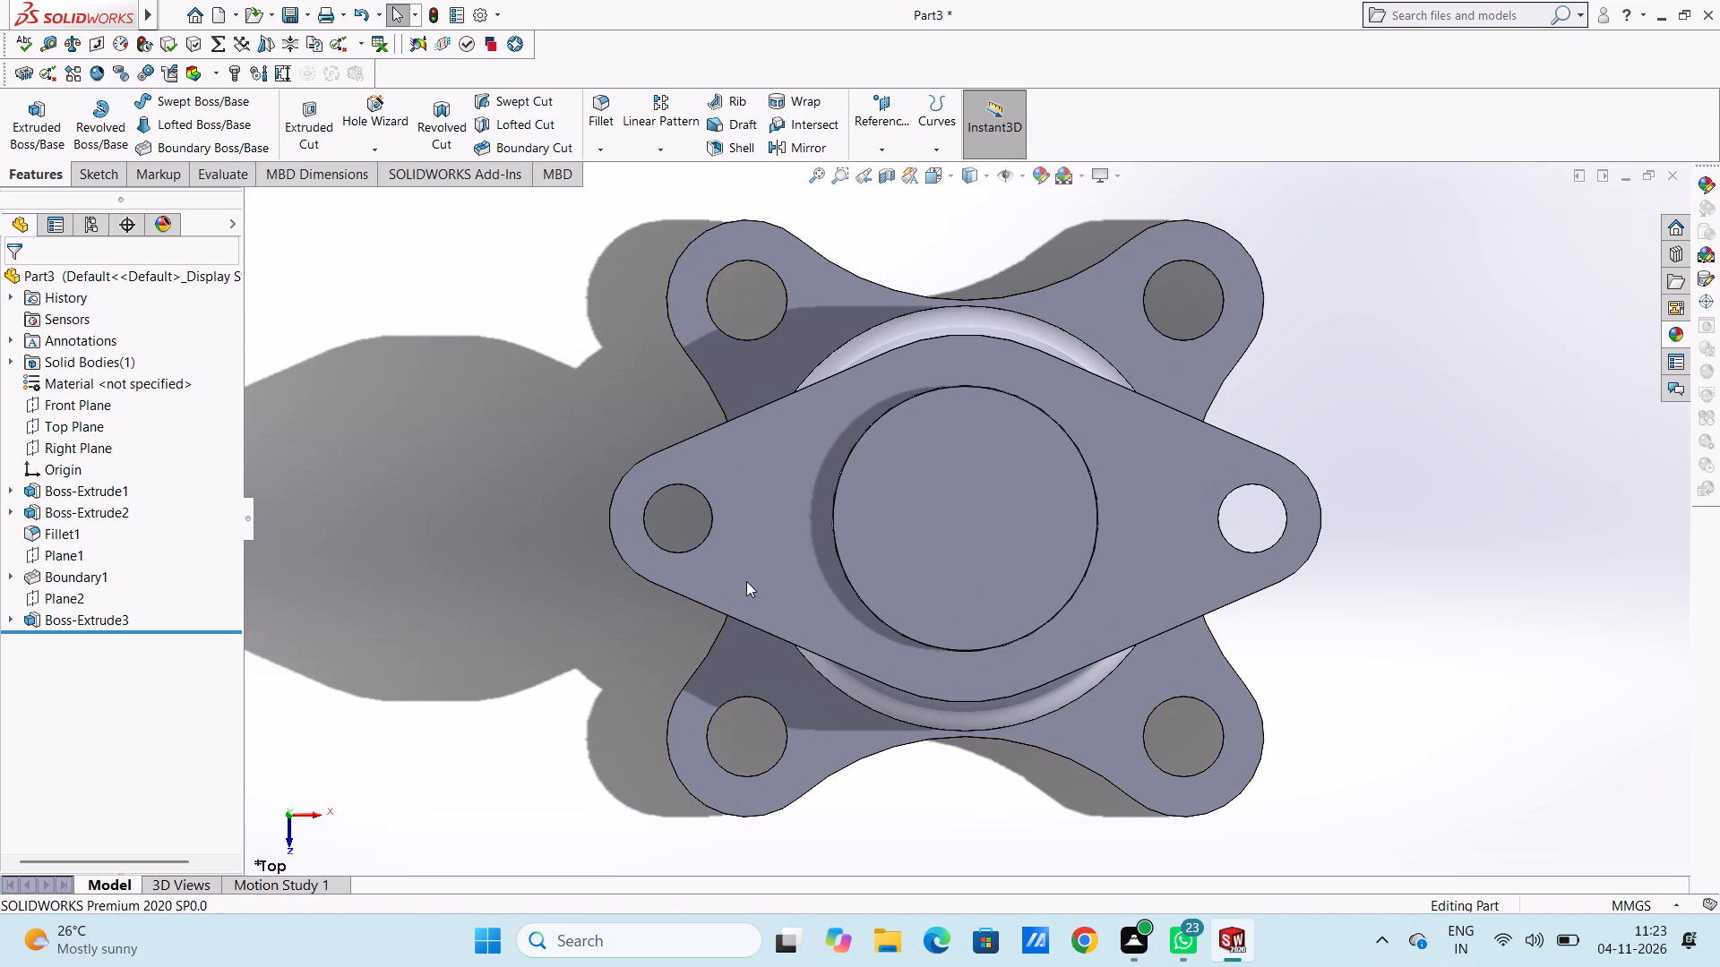
scroll(991, 433, up, 4)
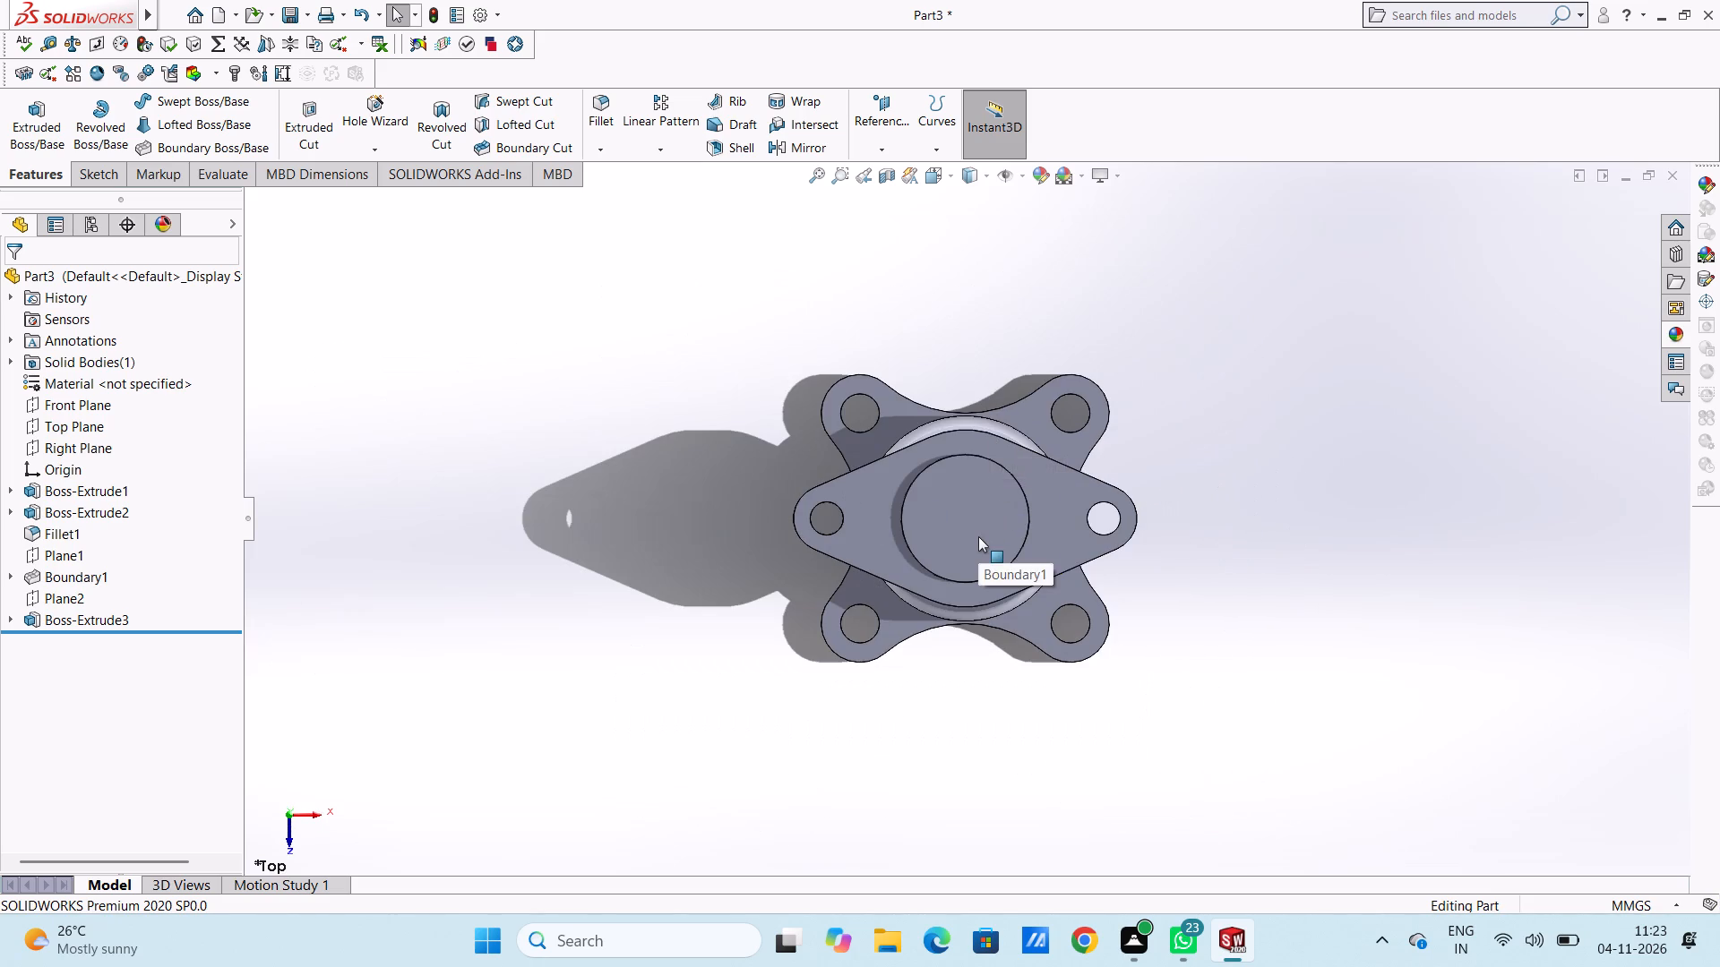
click(972, 523)
click(1047, 474)
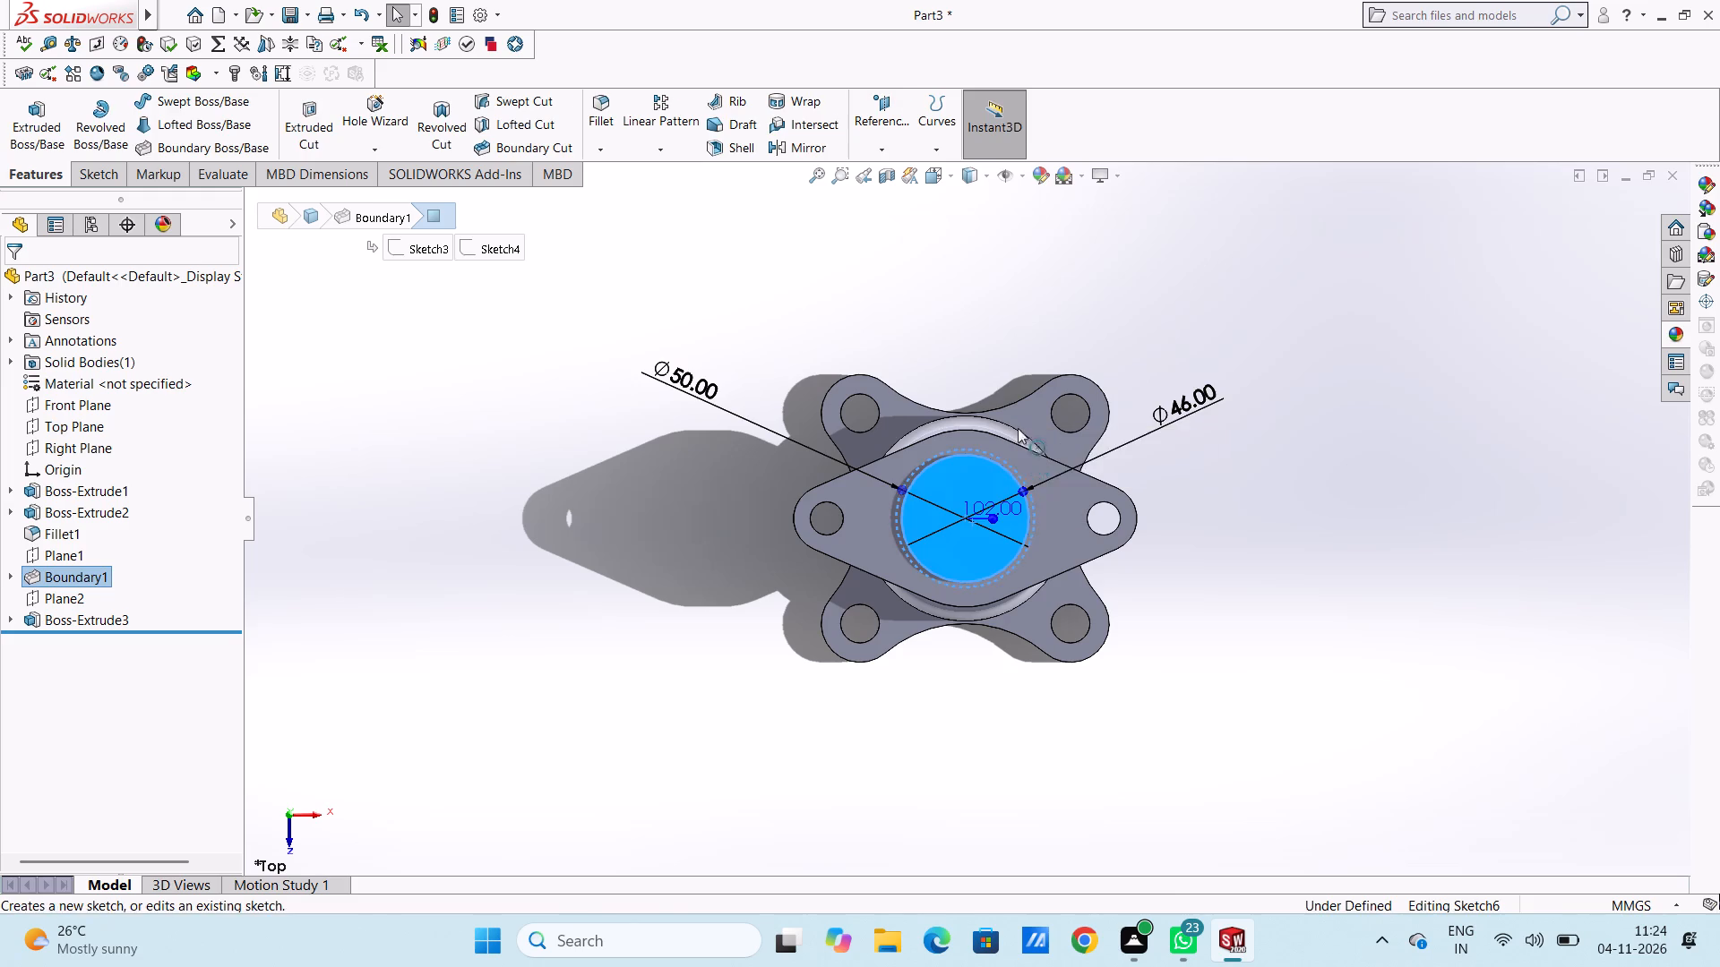
click(984, 355)
scroll(1013, 536, down, 3)
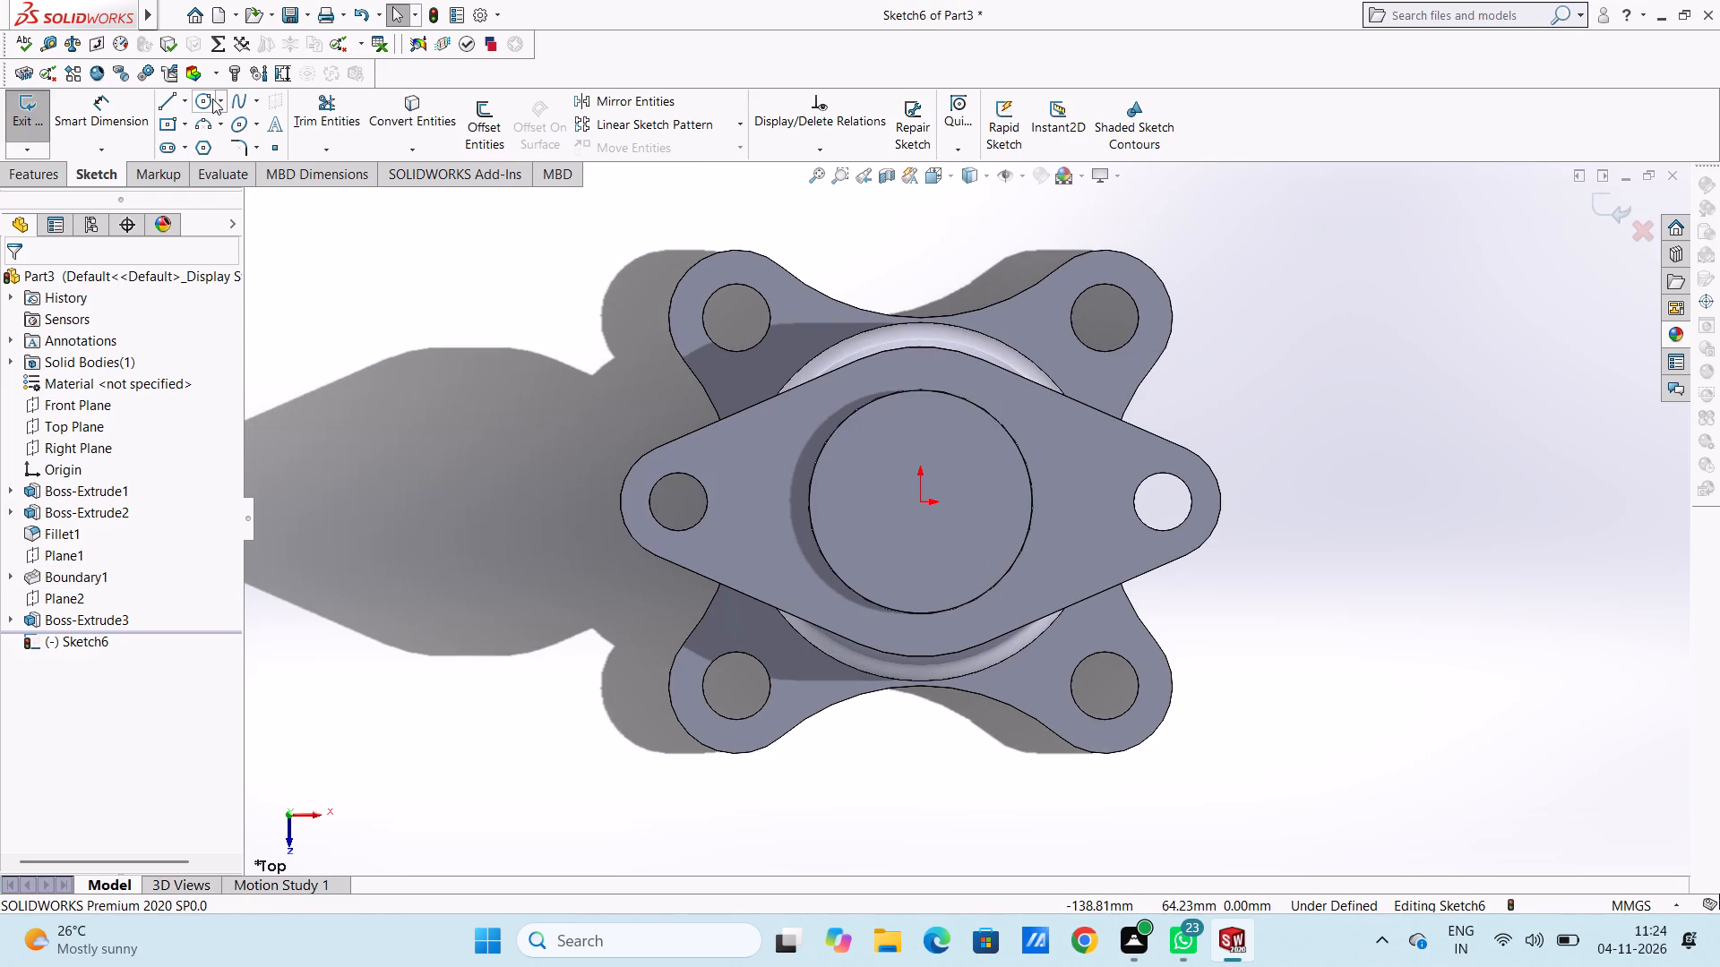
Sketch a circle about 33 mm in diameter centred on the origin on the neck's top face.
click(201, 91)
click(924, 502)
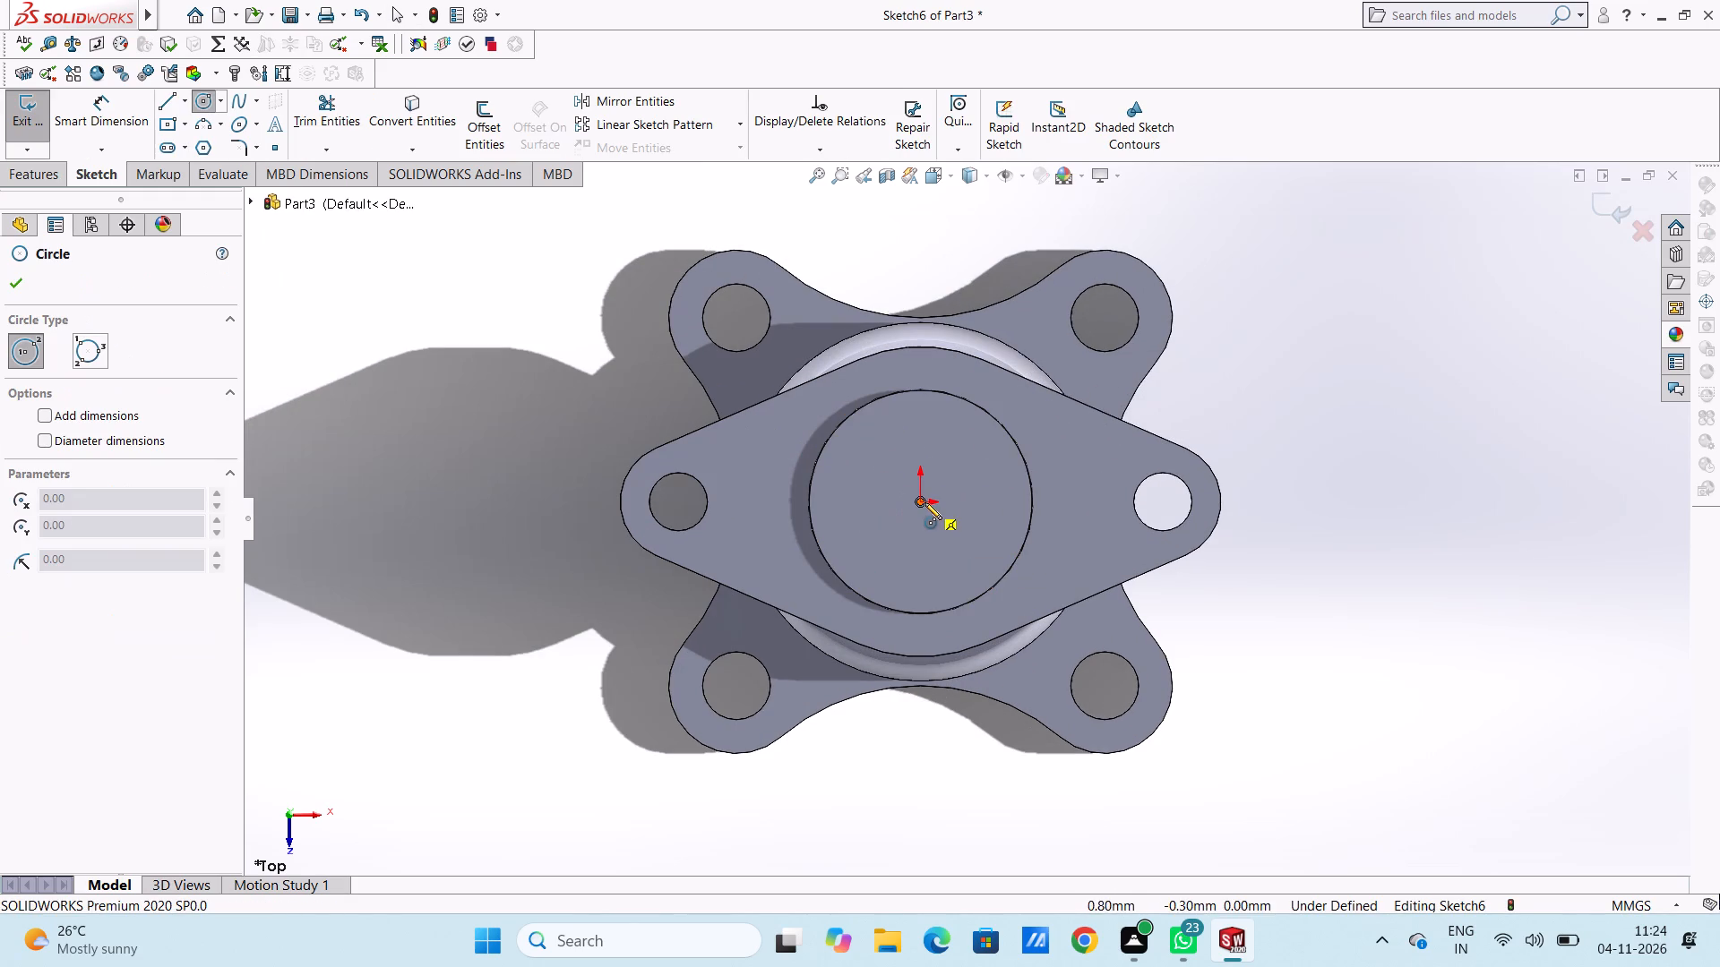
click(974, 443)
right_click(1378, 326)
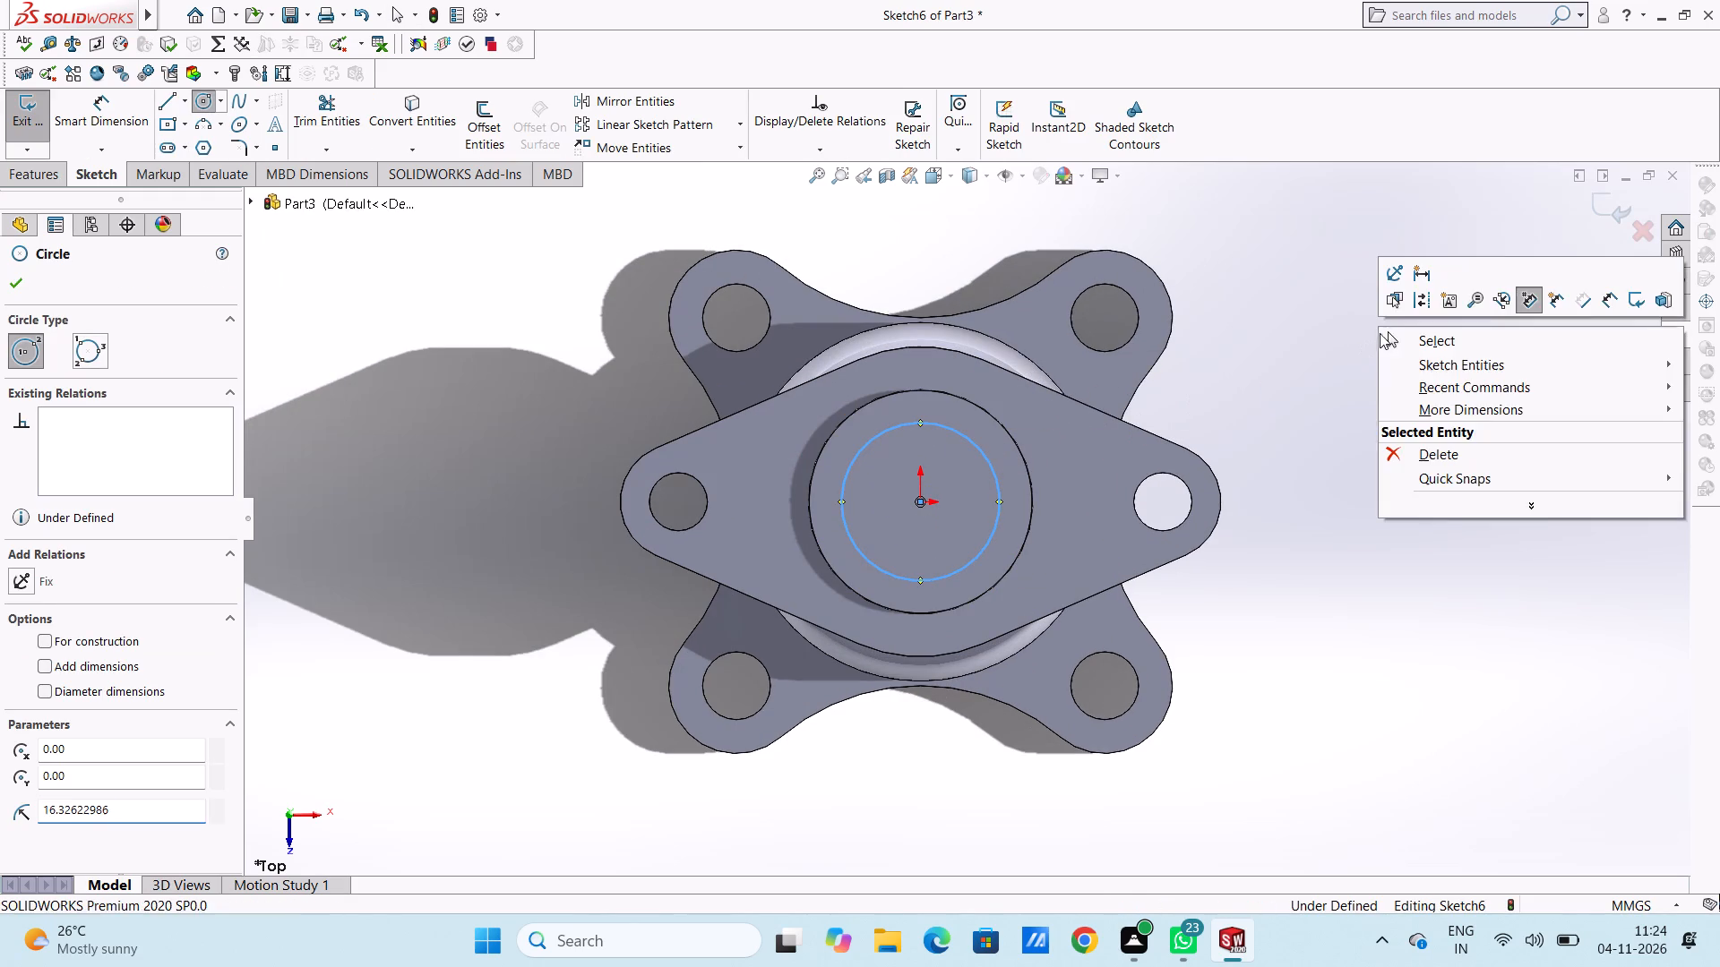
click(1380, 335)
click(1372, 340)
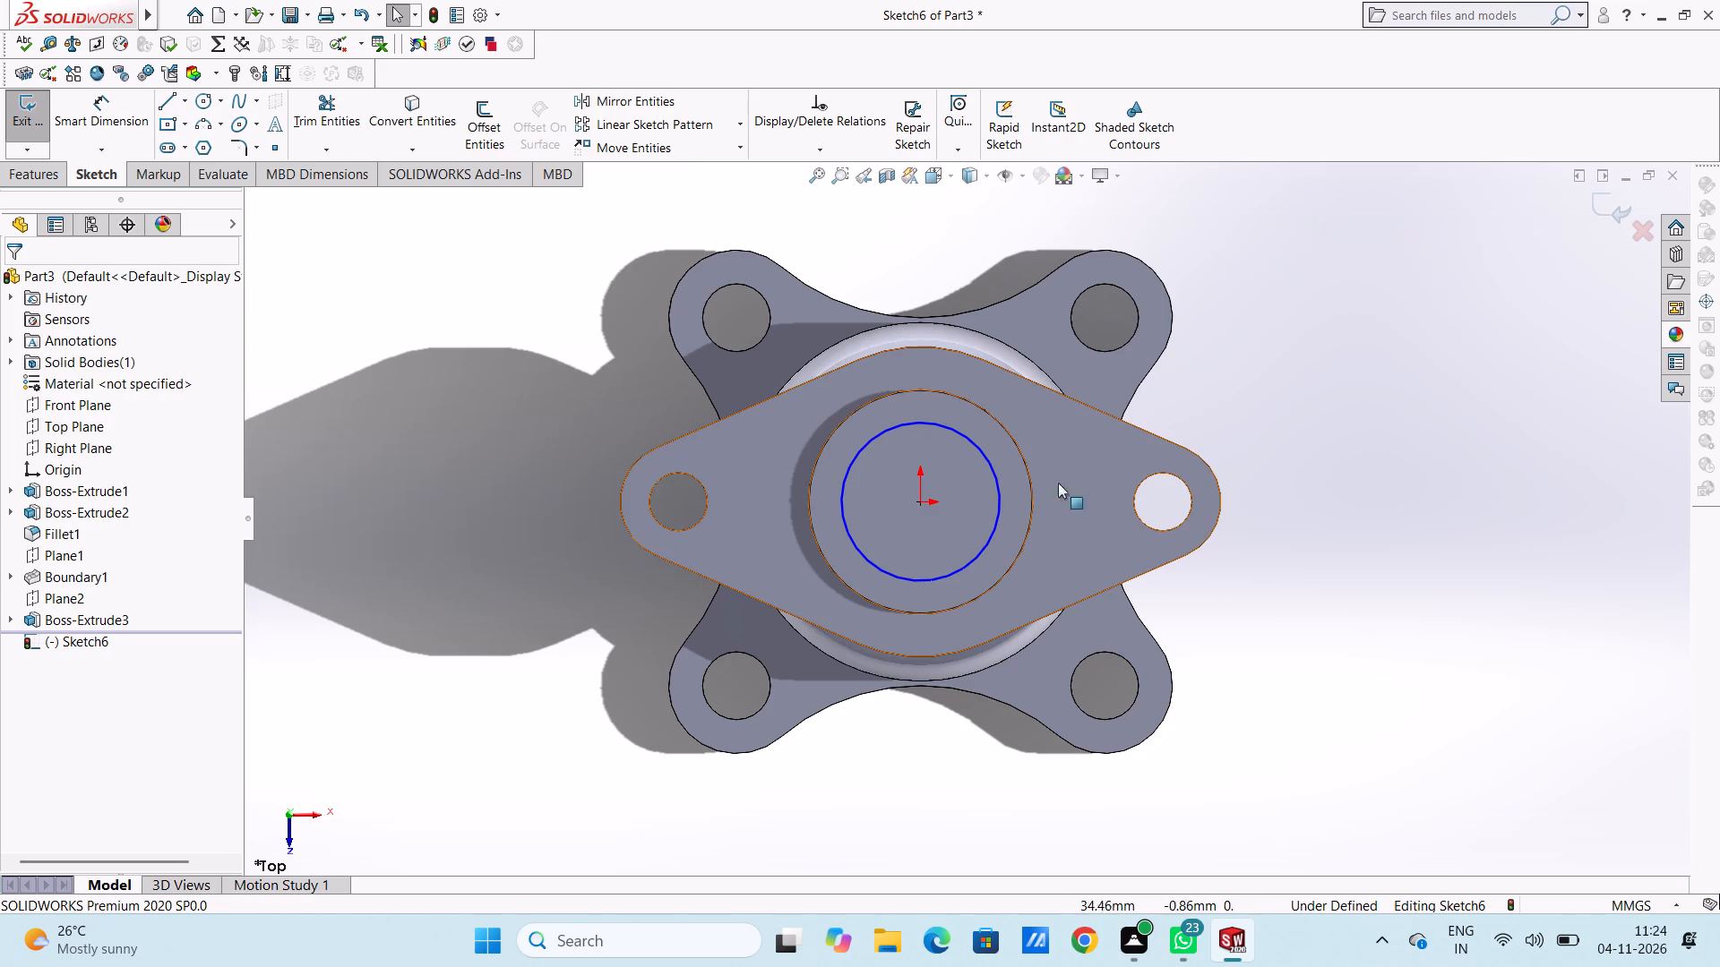
Dimension the new circle's diameter and set it to 28 mm.
click(124, 113)
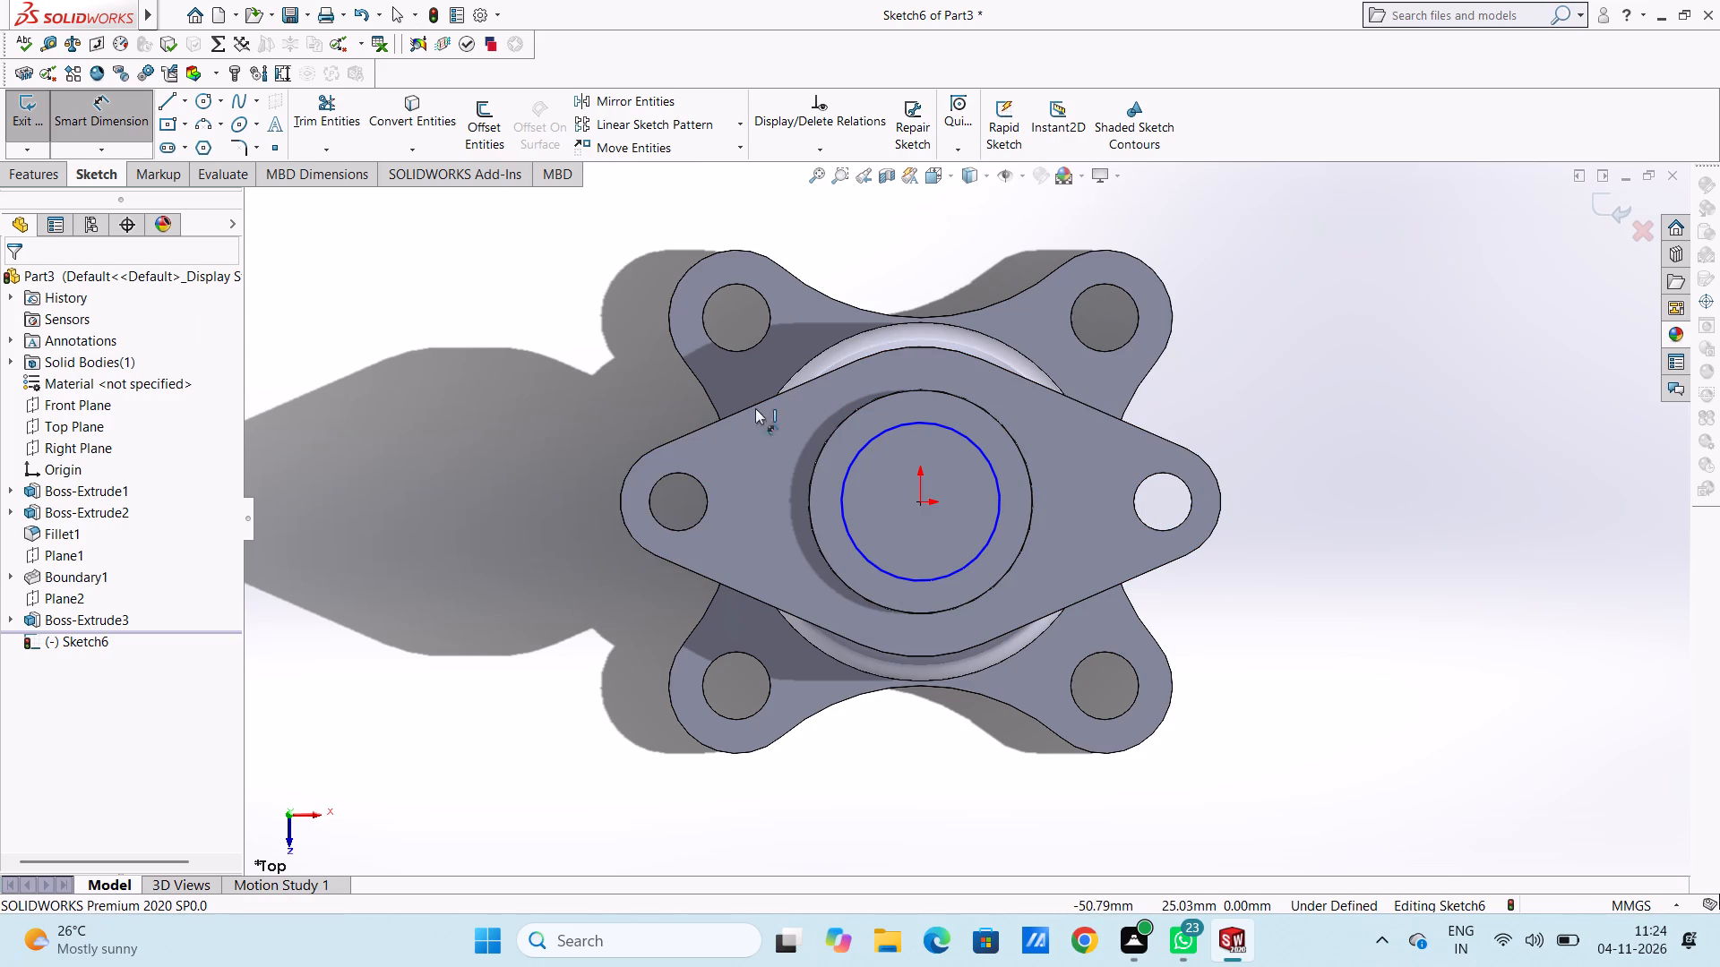
click(984, 448)
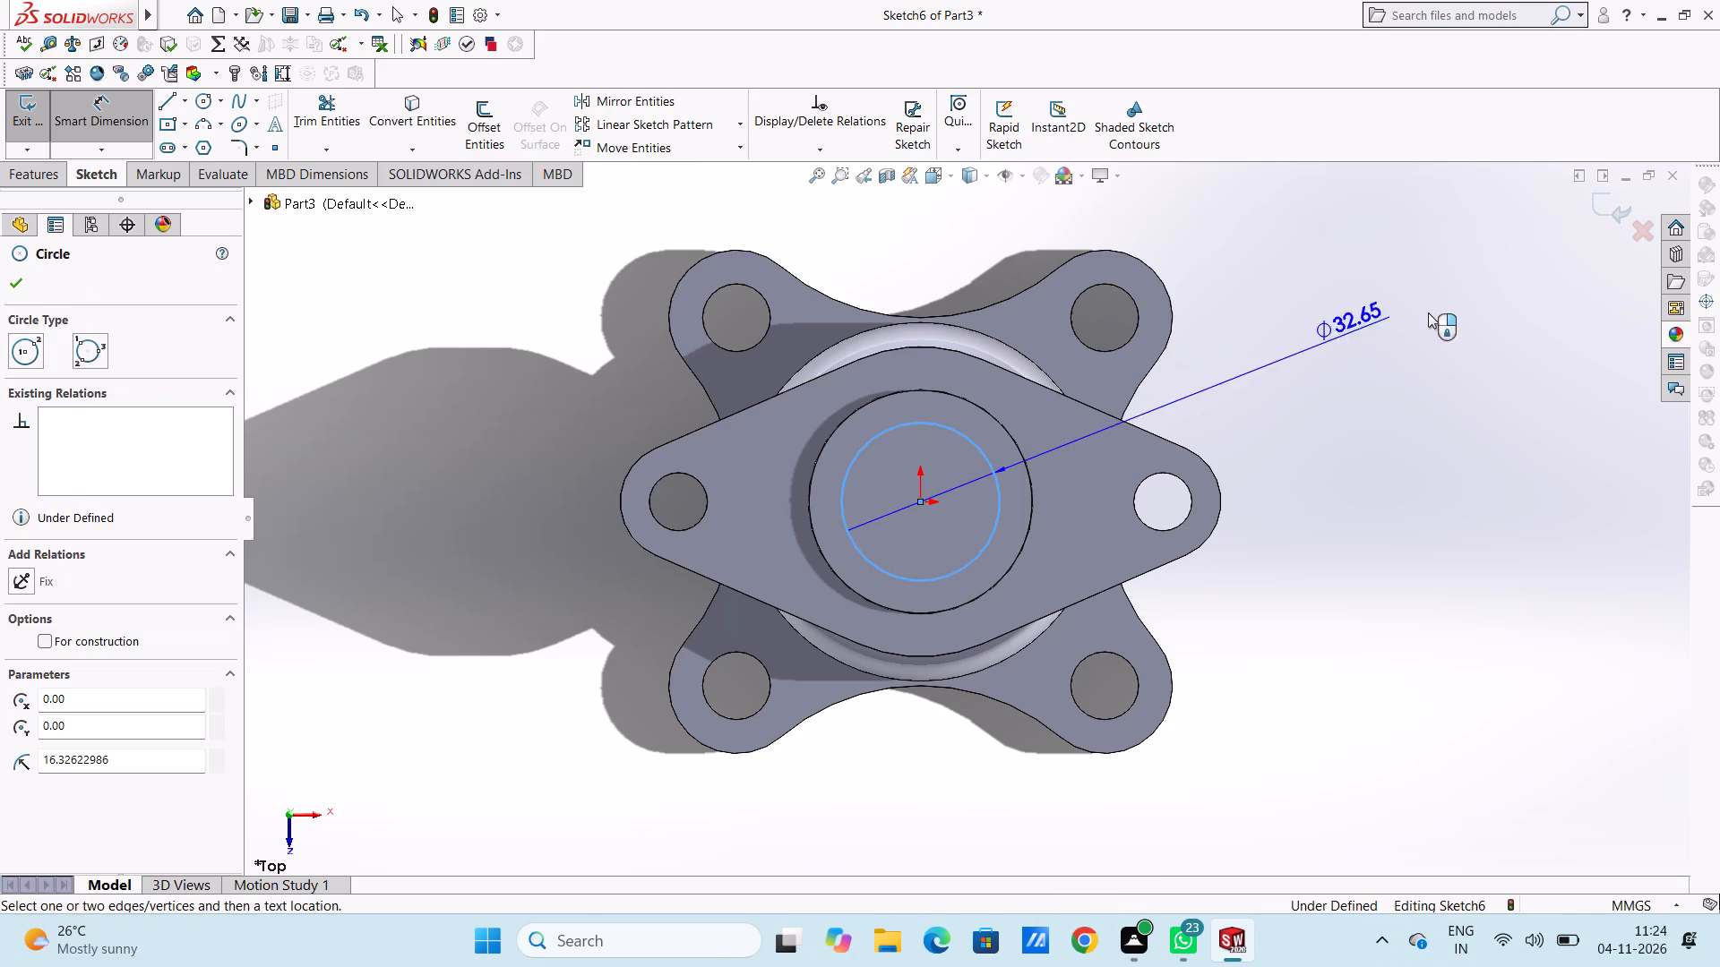
click(1437, 309)
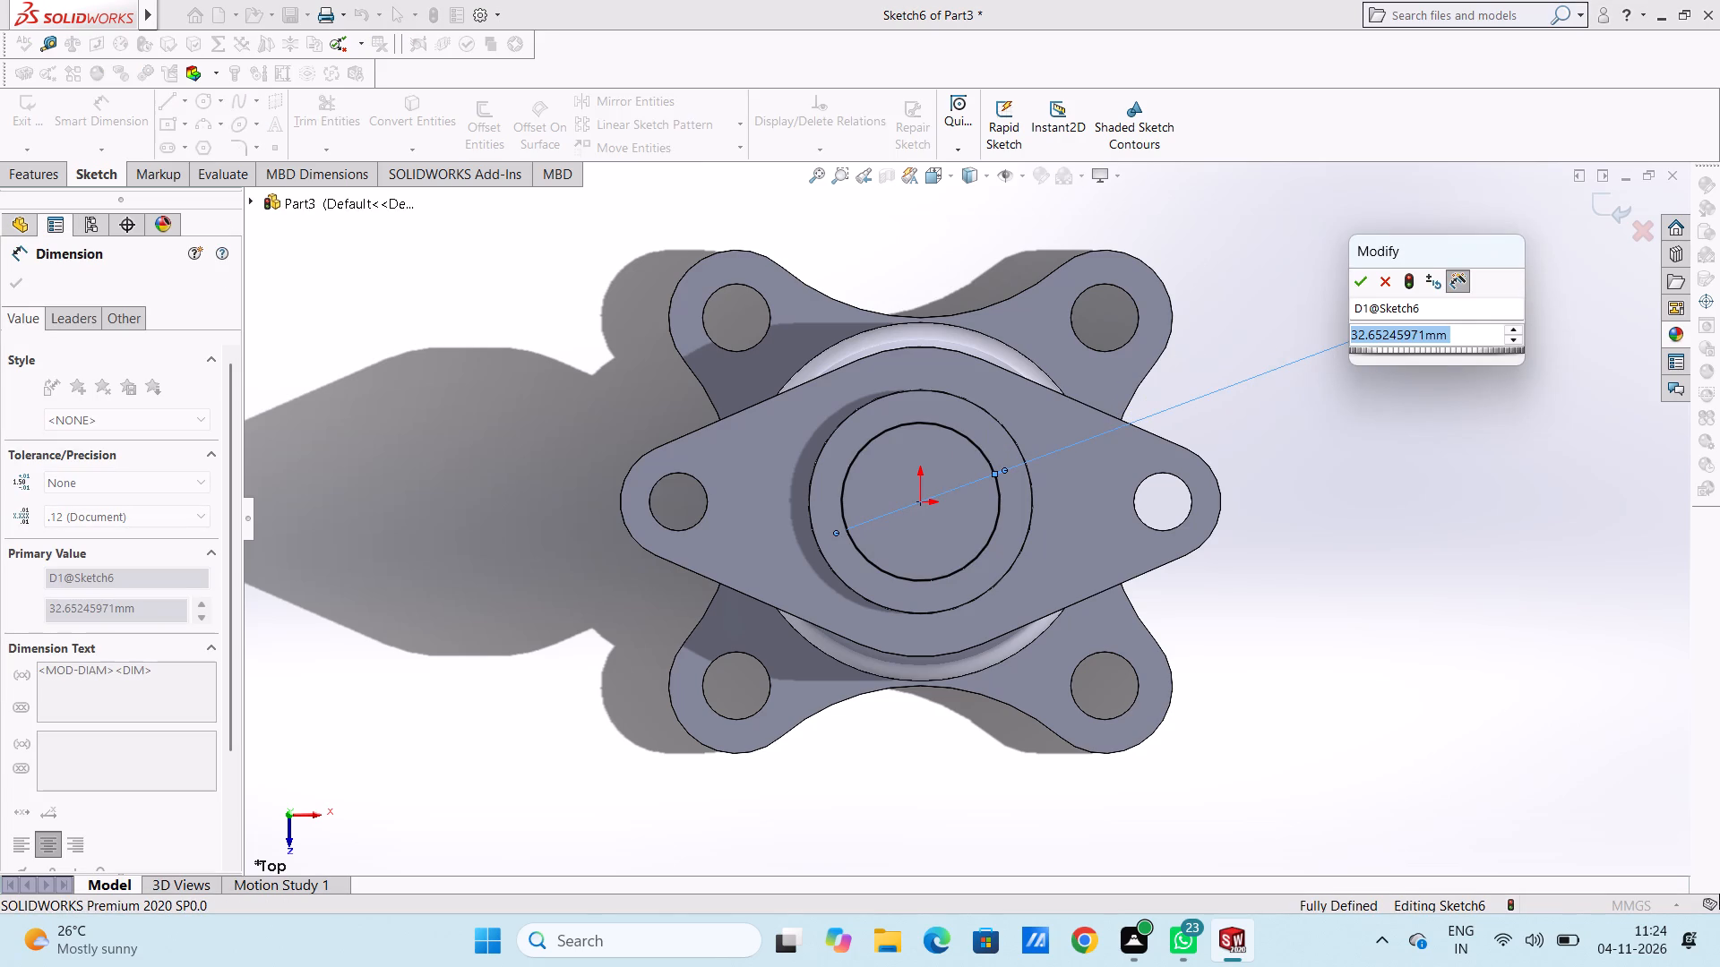
text(25)
key(BackSpace)
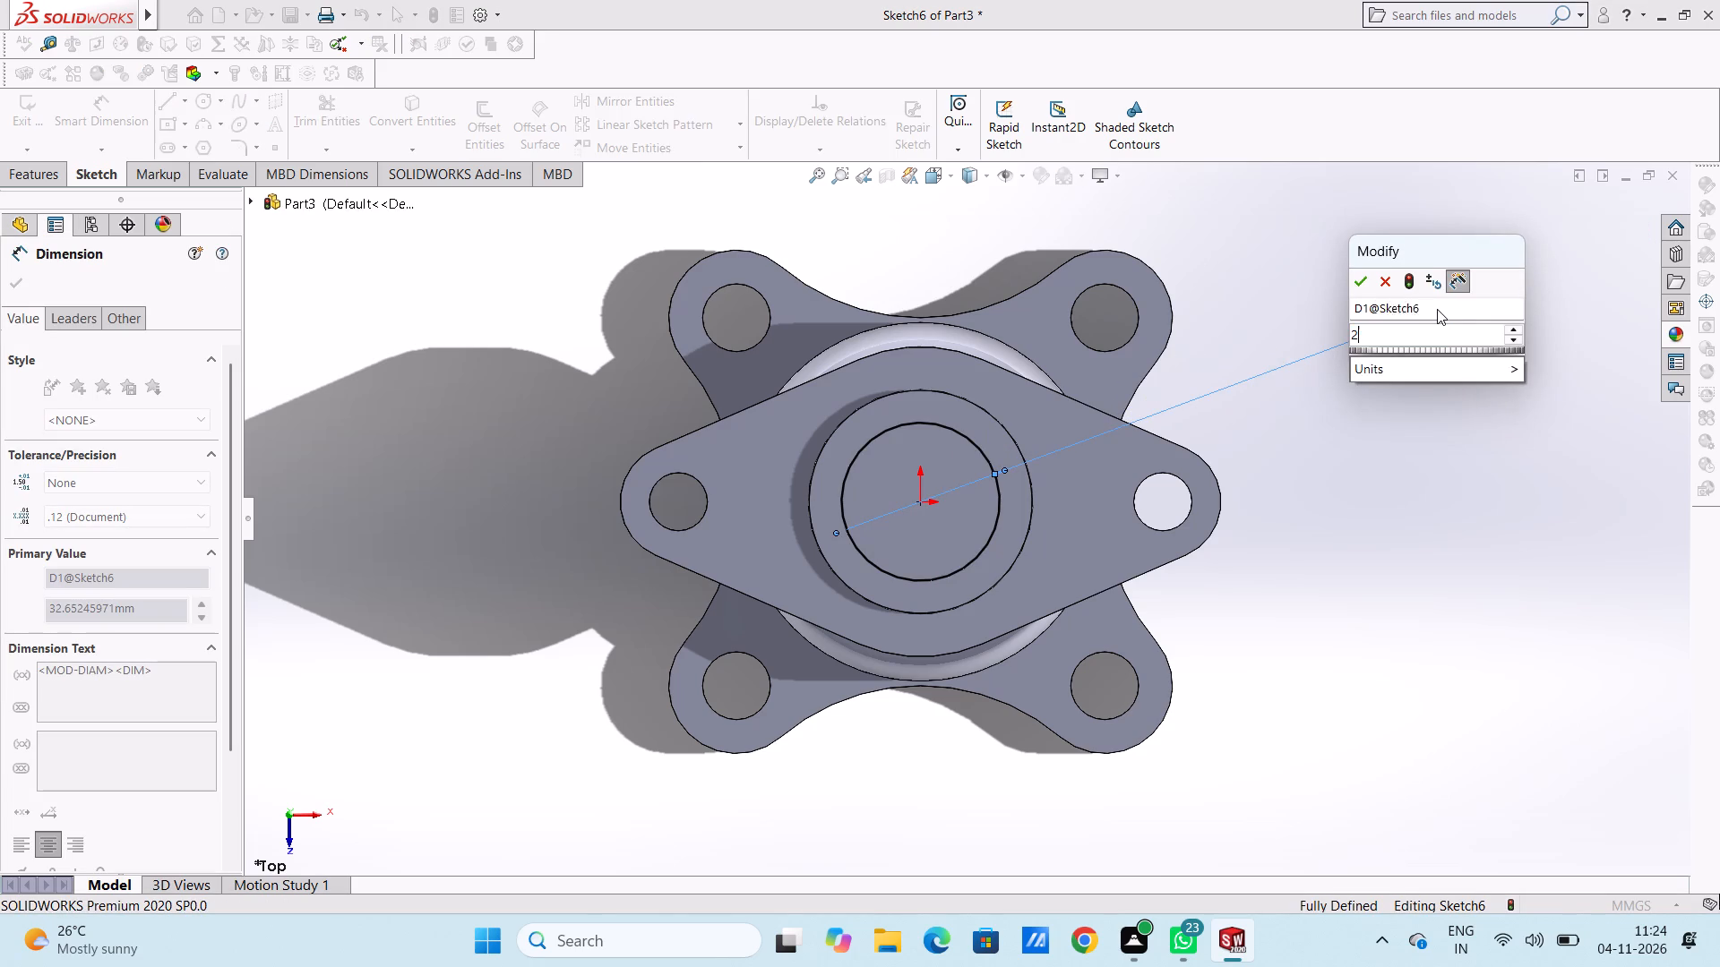
key(8)
key(Return)
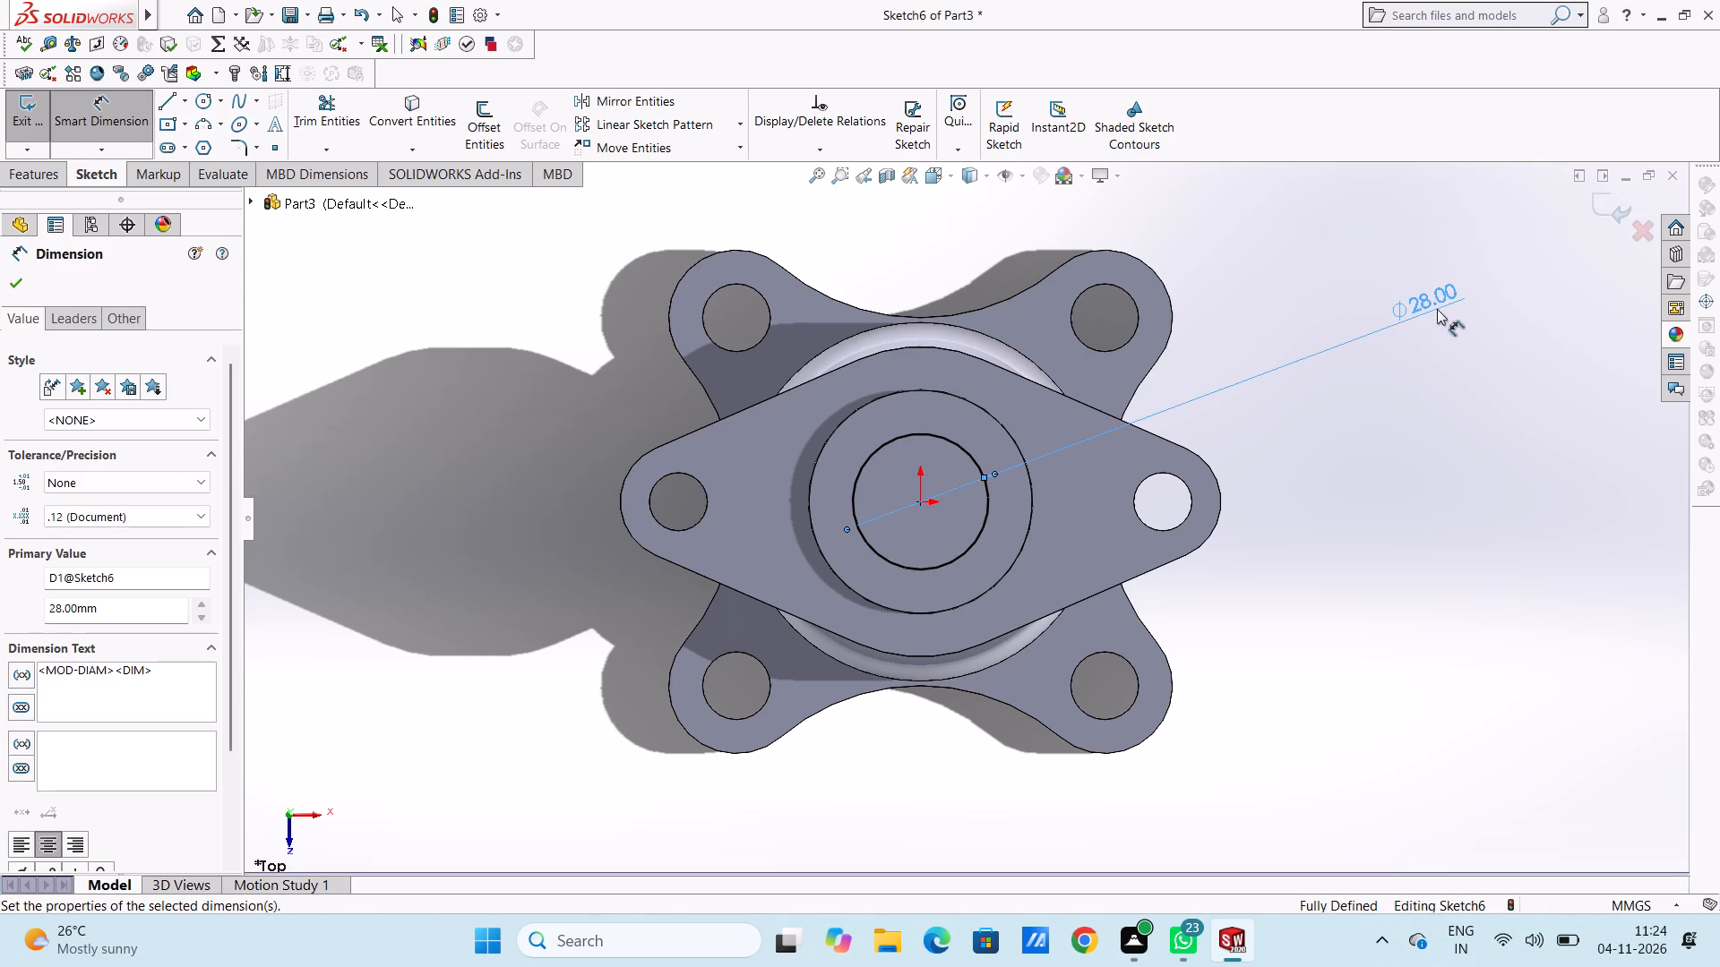
click(1434, 560)
Start an extruded cut from the 28 mm circle down into the neck, with an 11-degree outward draft.
scroll(1380, 572, up, 4)
middle_drag(1223, 596, 1225, 376)
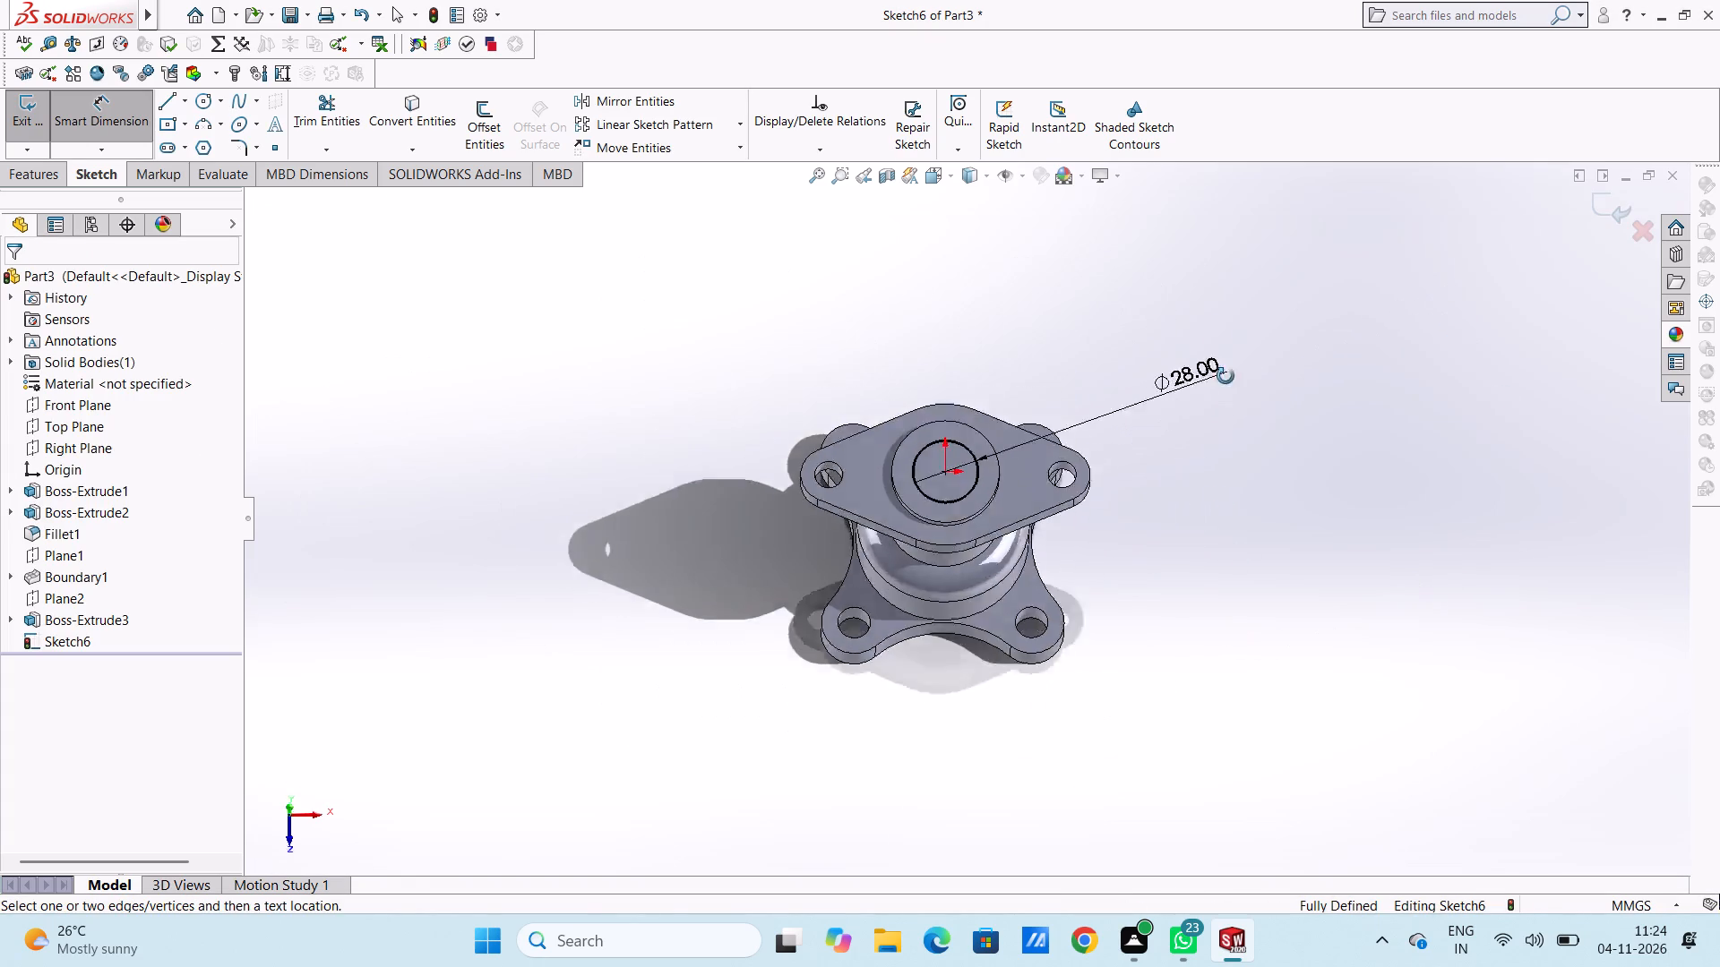
middle_drag(1225, 376, 1215, 270)
scroll(1036, 432, down, 3)
middle_drag(1094, 406, 1047, 356)
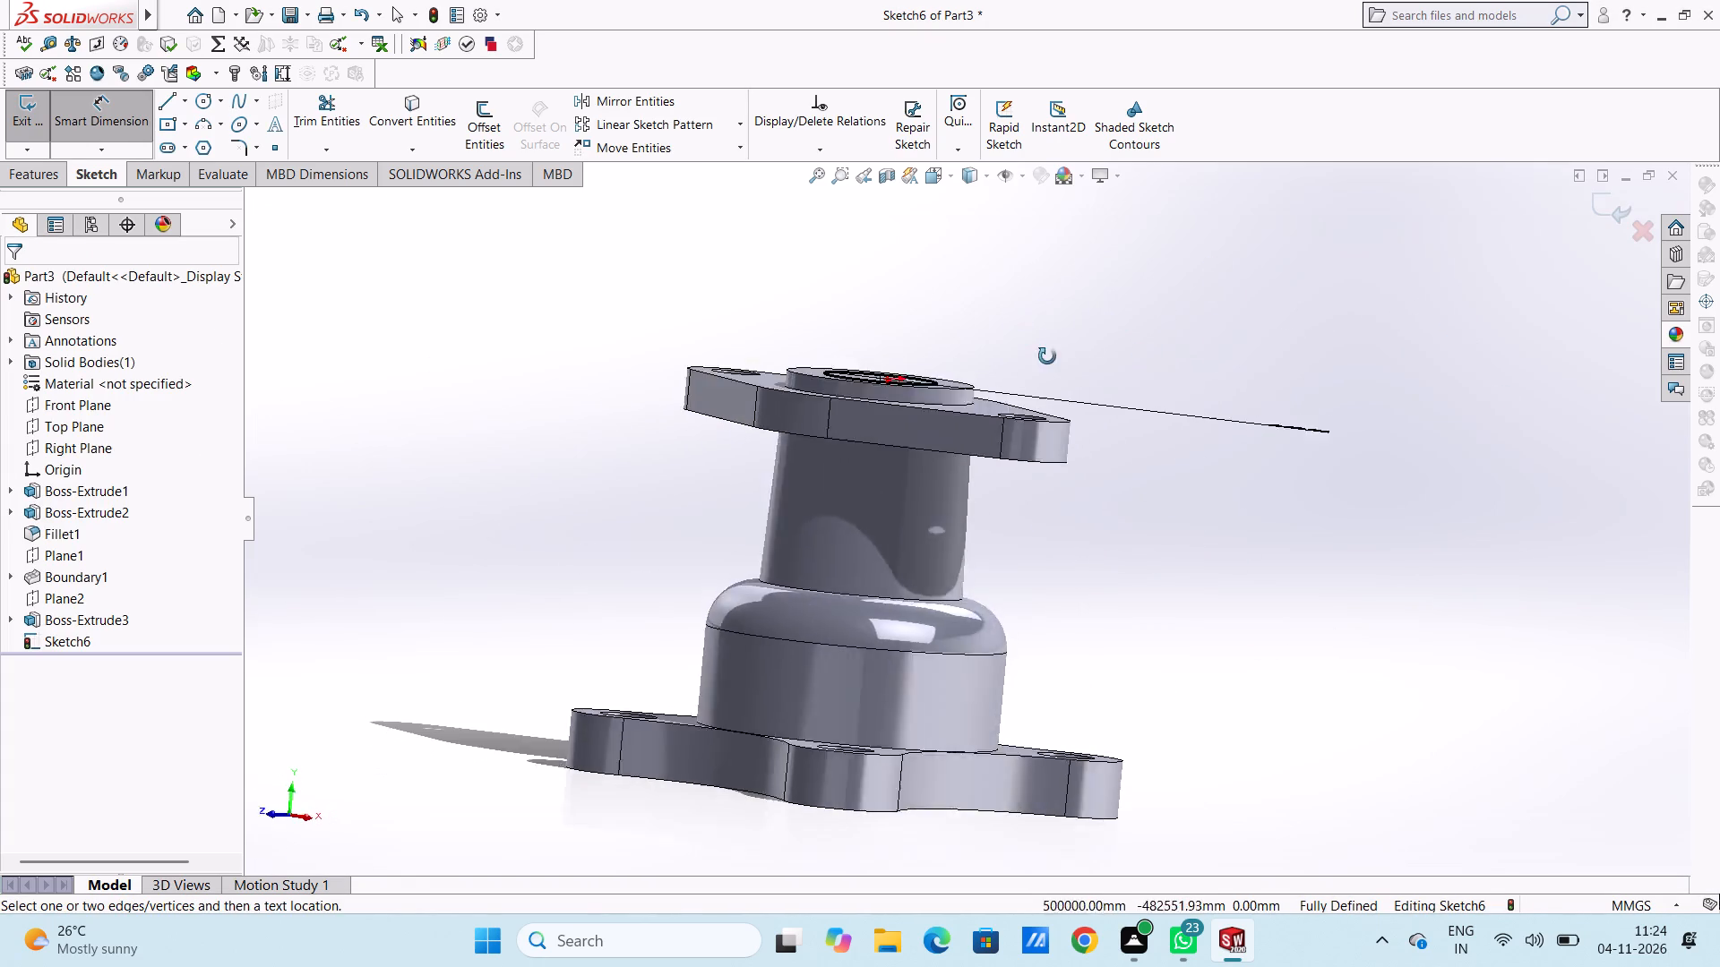
middle_drag(1047, 356, 1066, 371)
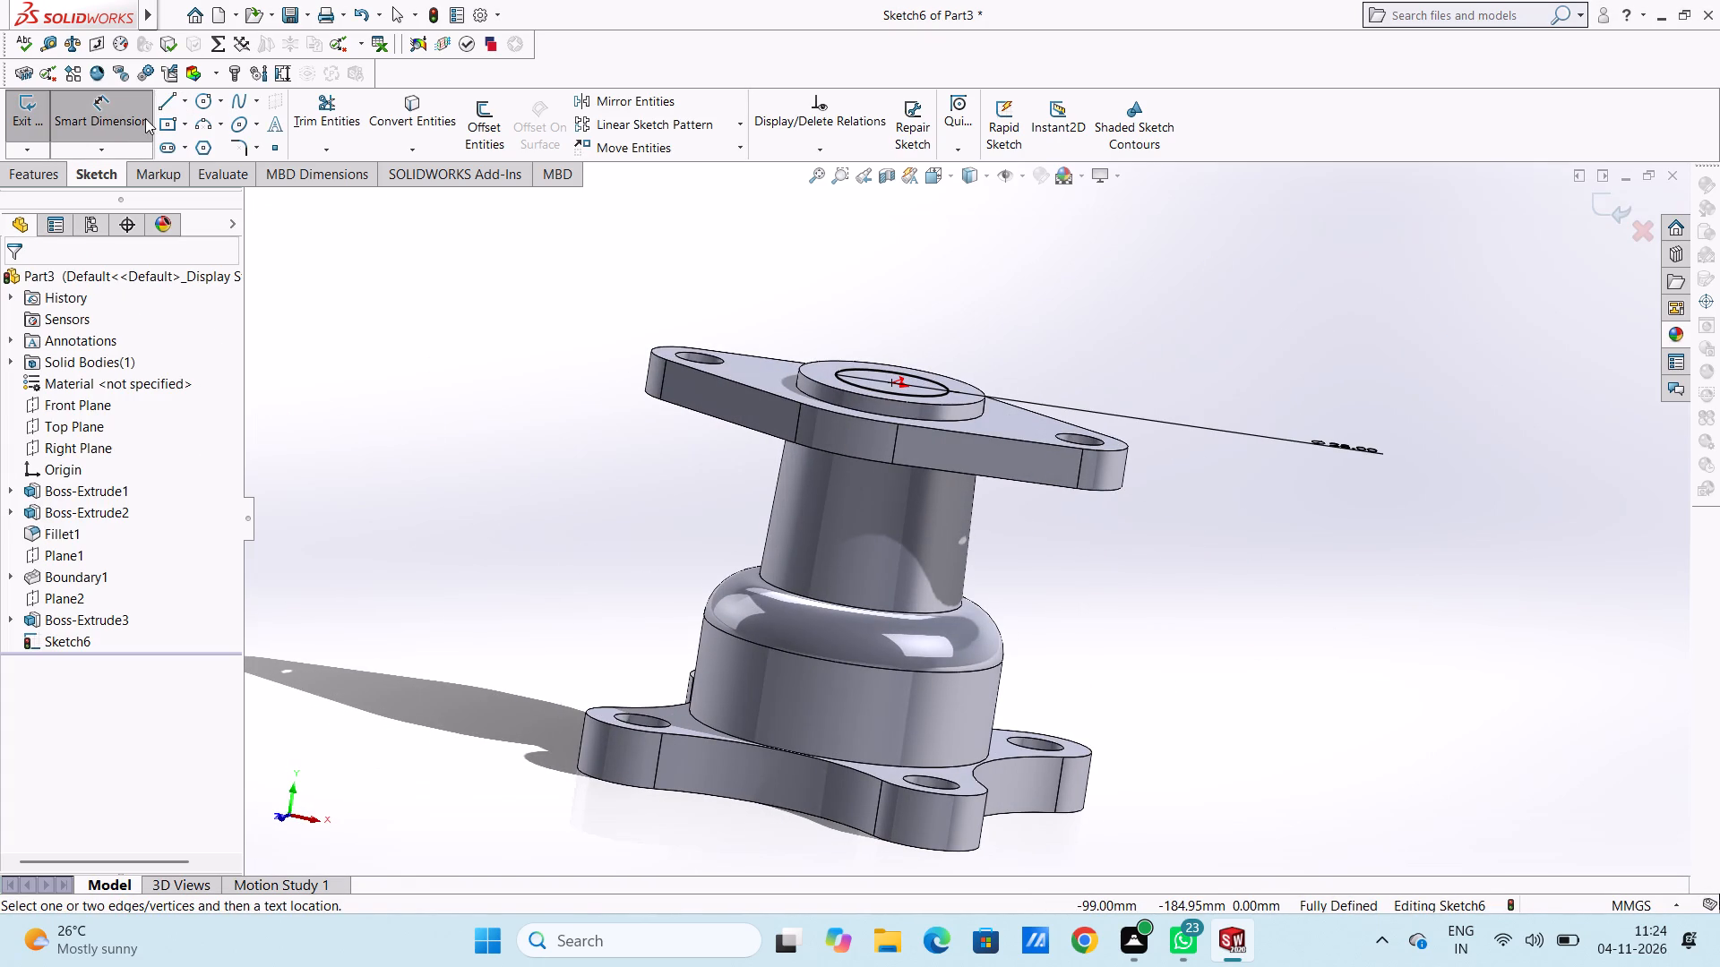
click(133, 118)
click(48, 180)
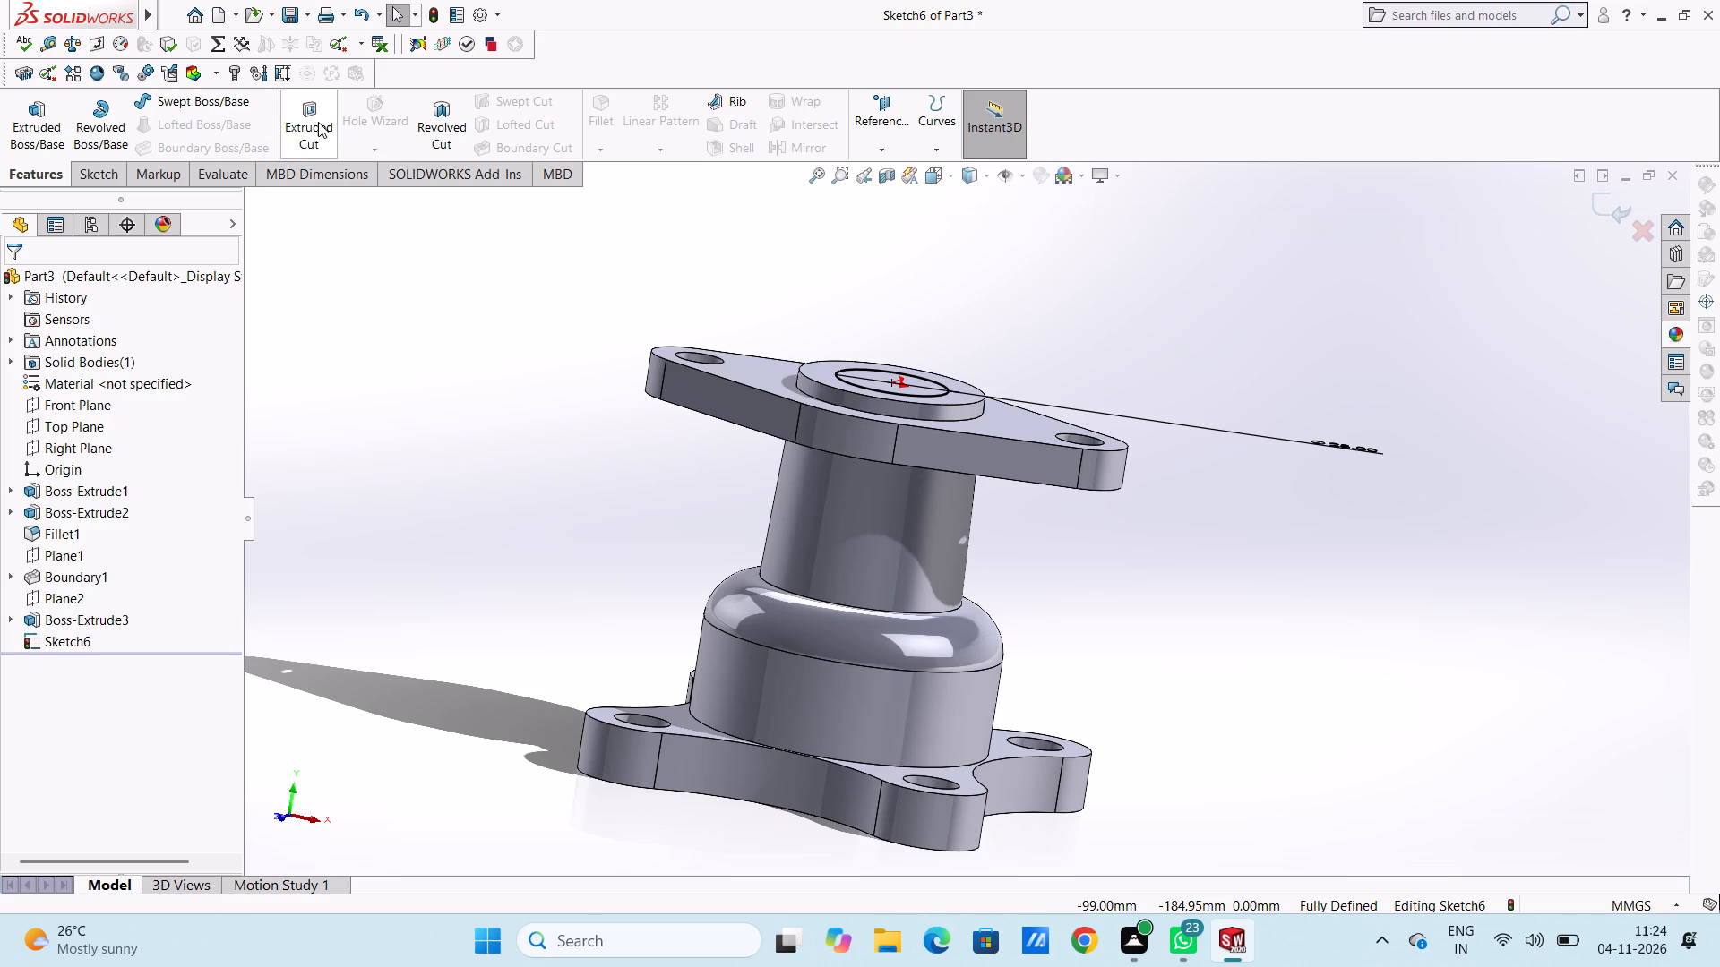
click(318, 122)
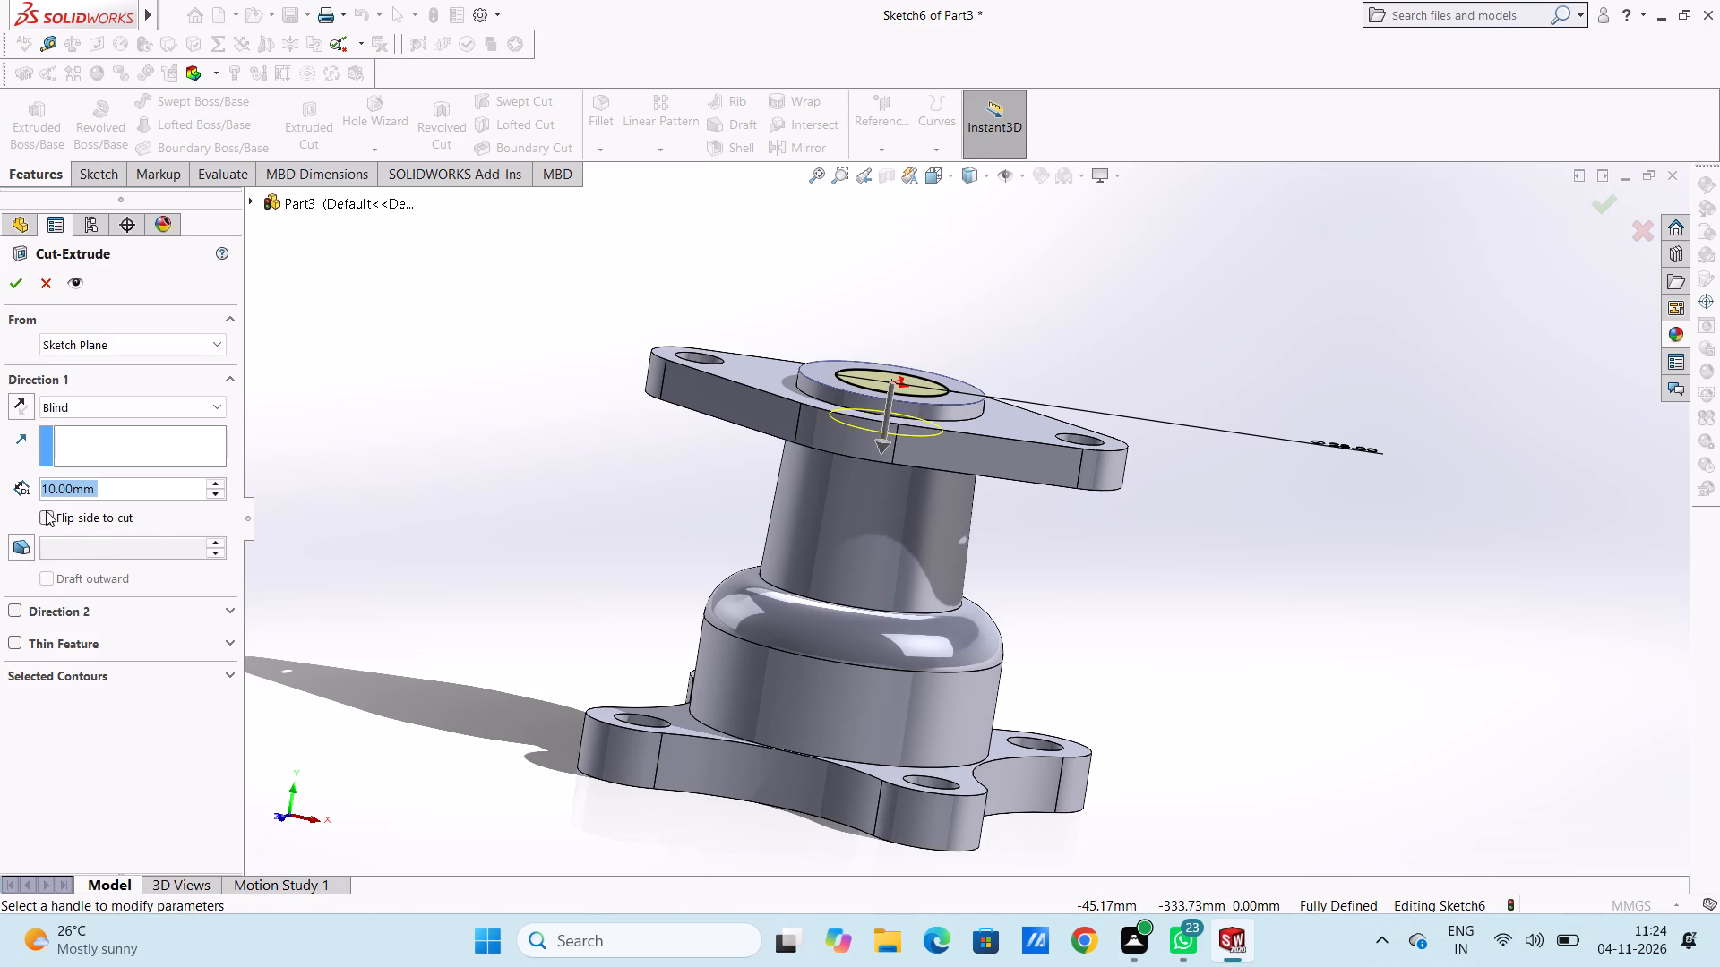
click(26, 543)
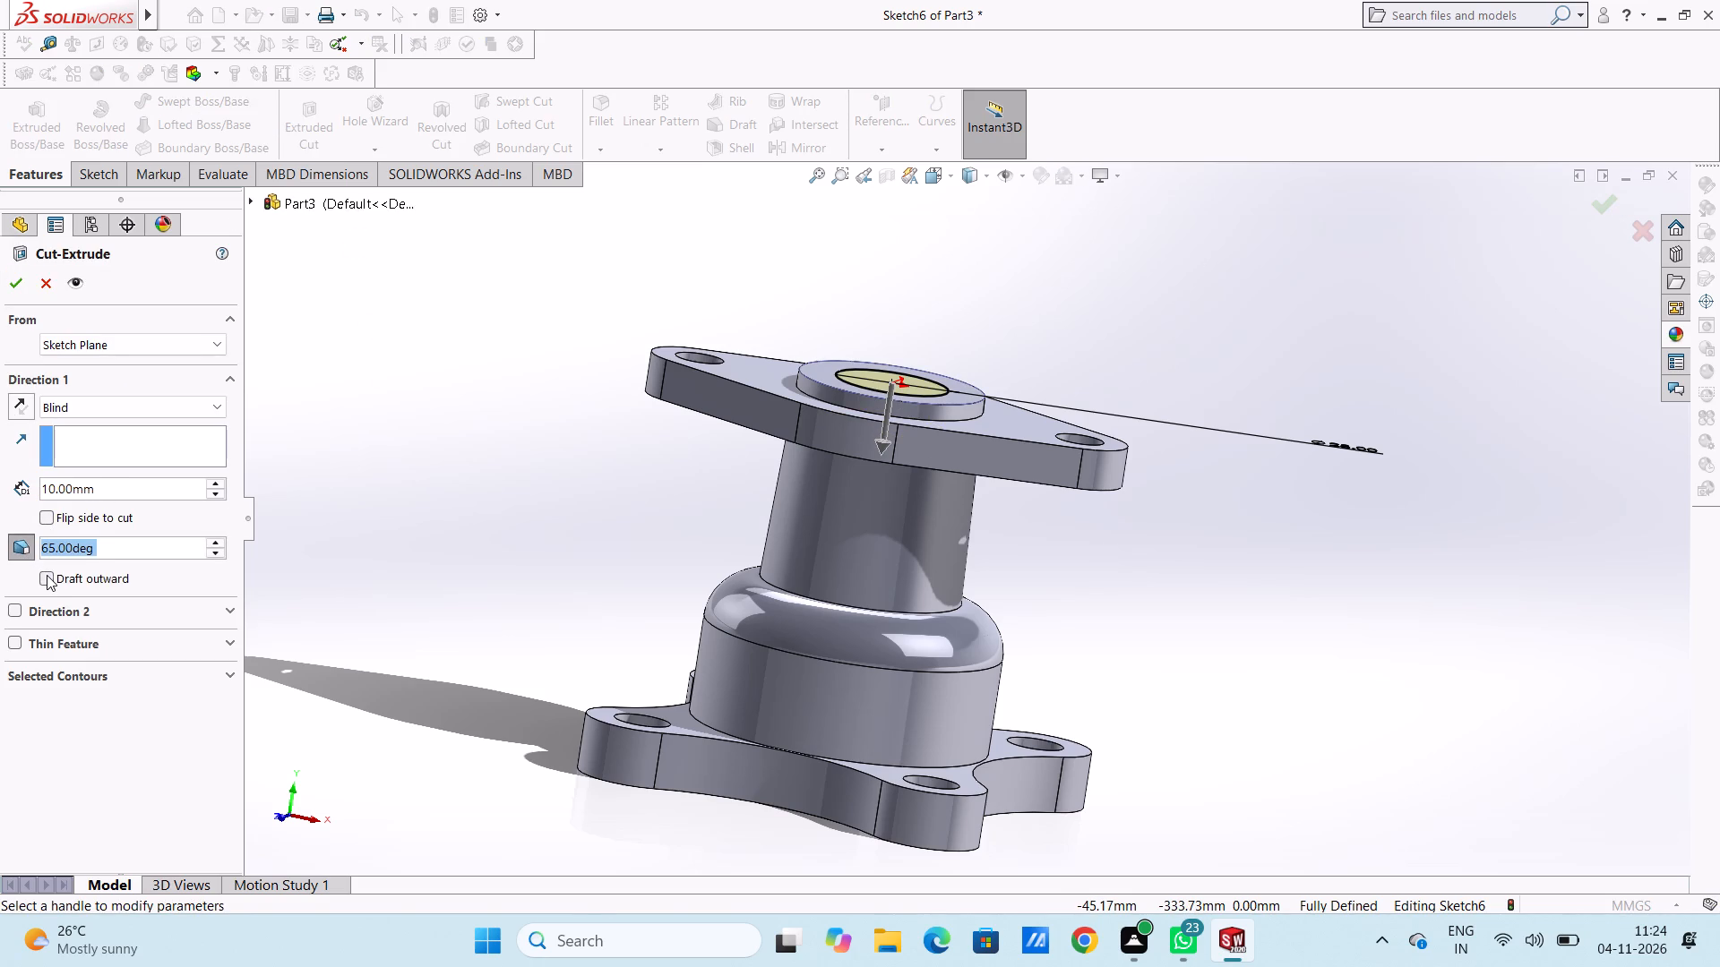
click(47, 575)
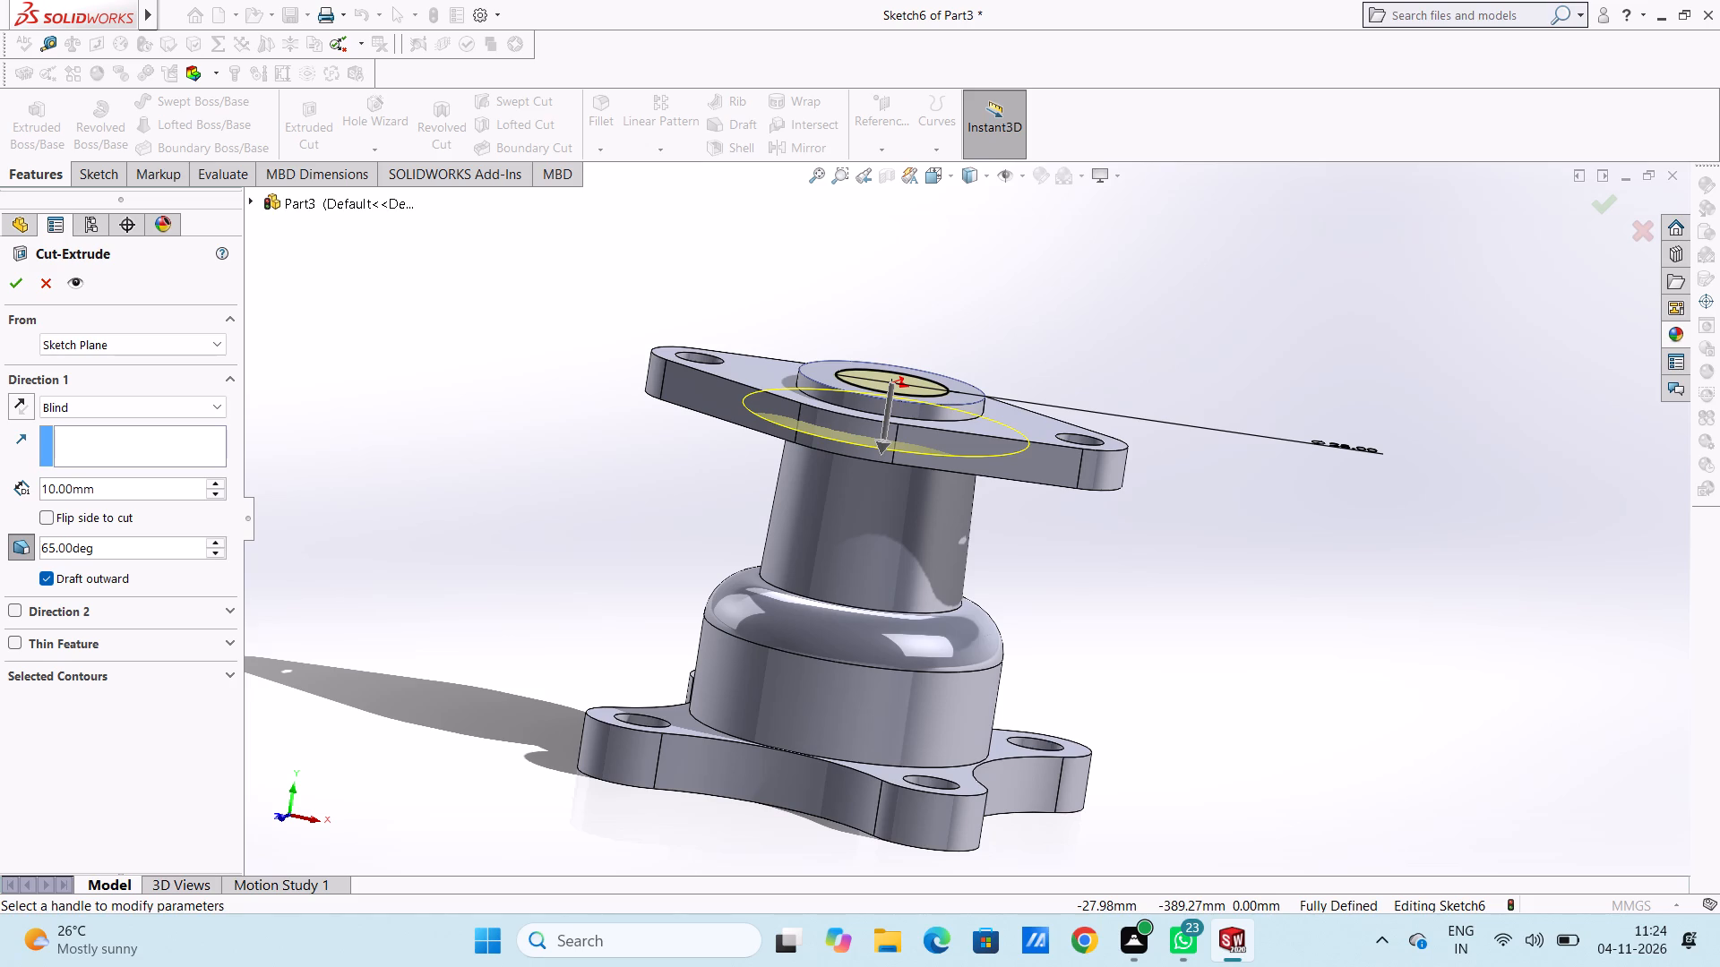
double_click(142, 541)
text(11)
key(Return)
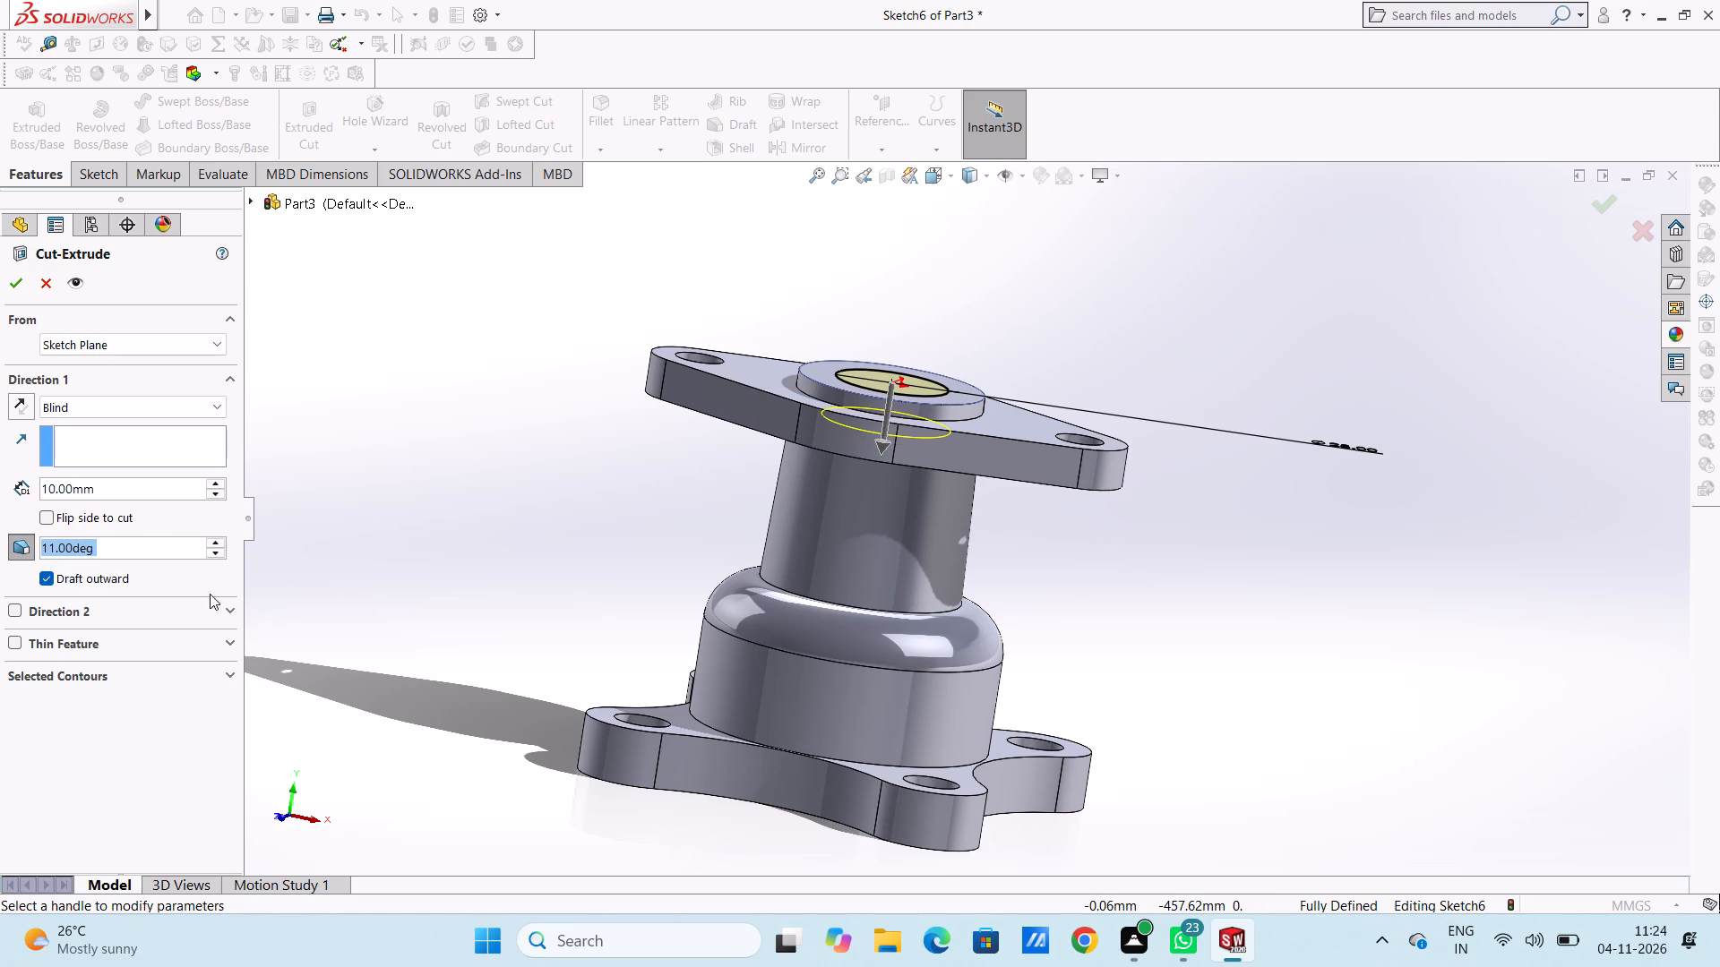
Set the drafted cut's blind depth to 50 mm and complete the cut.
double_click(145, 489)
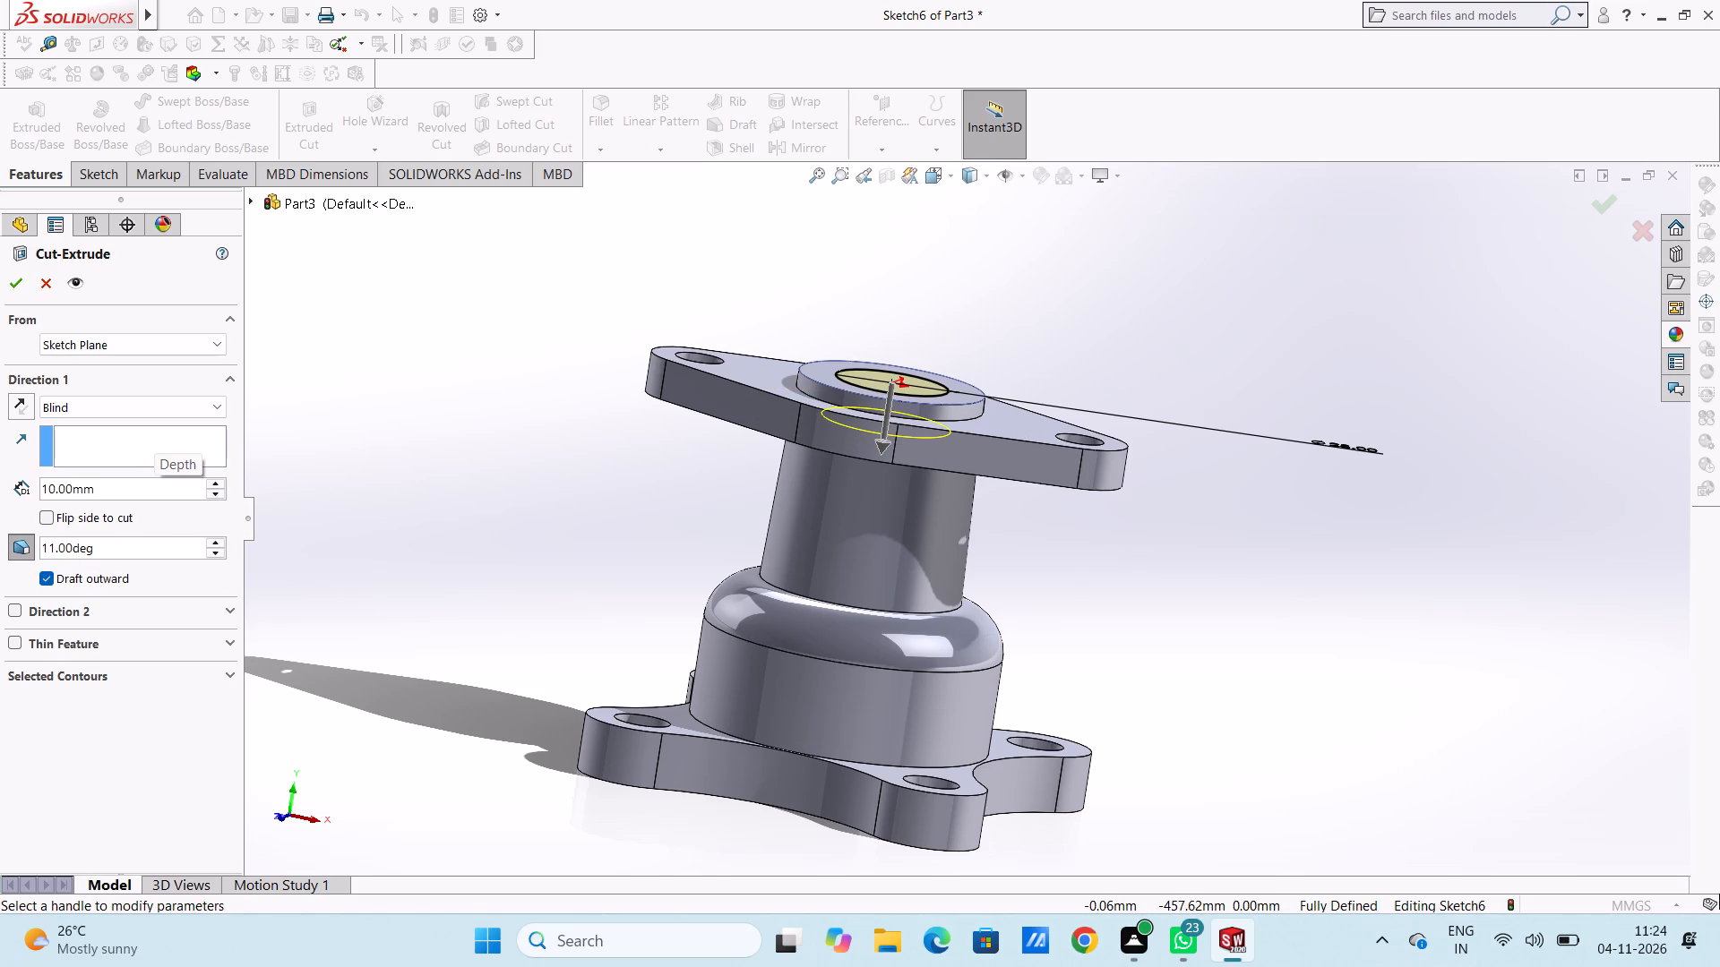
double_click(159, 497)
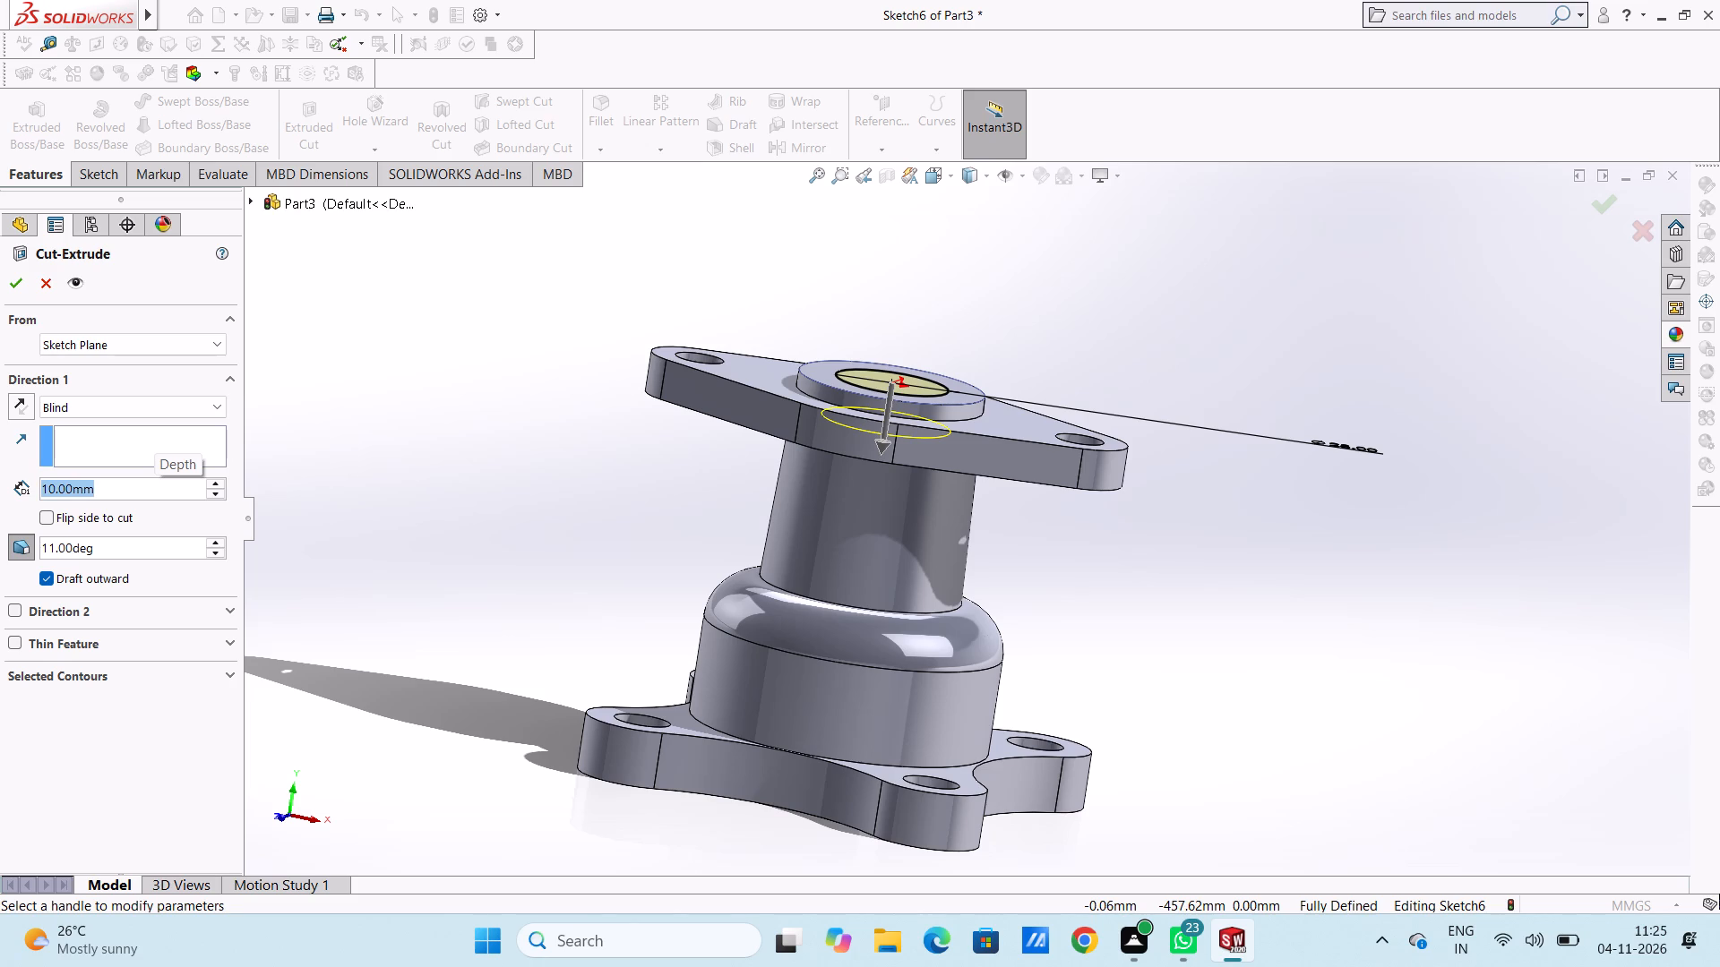
text(50)
key(Return)
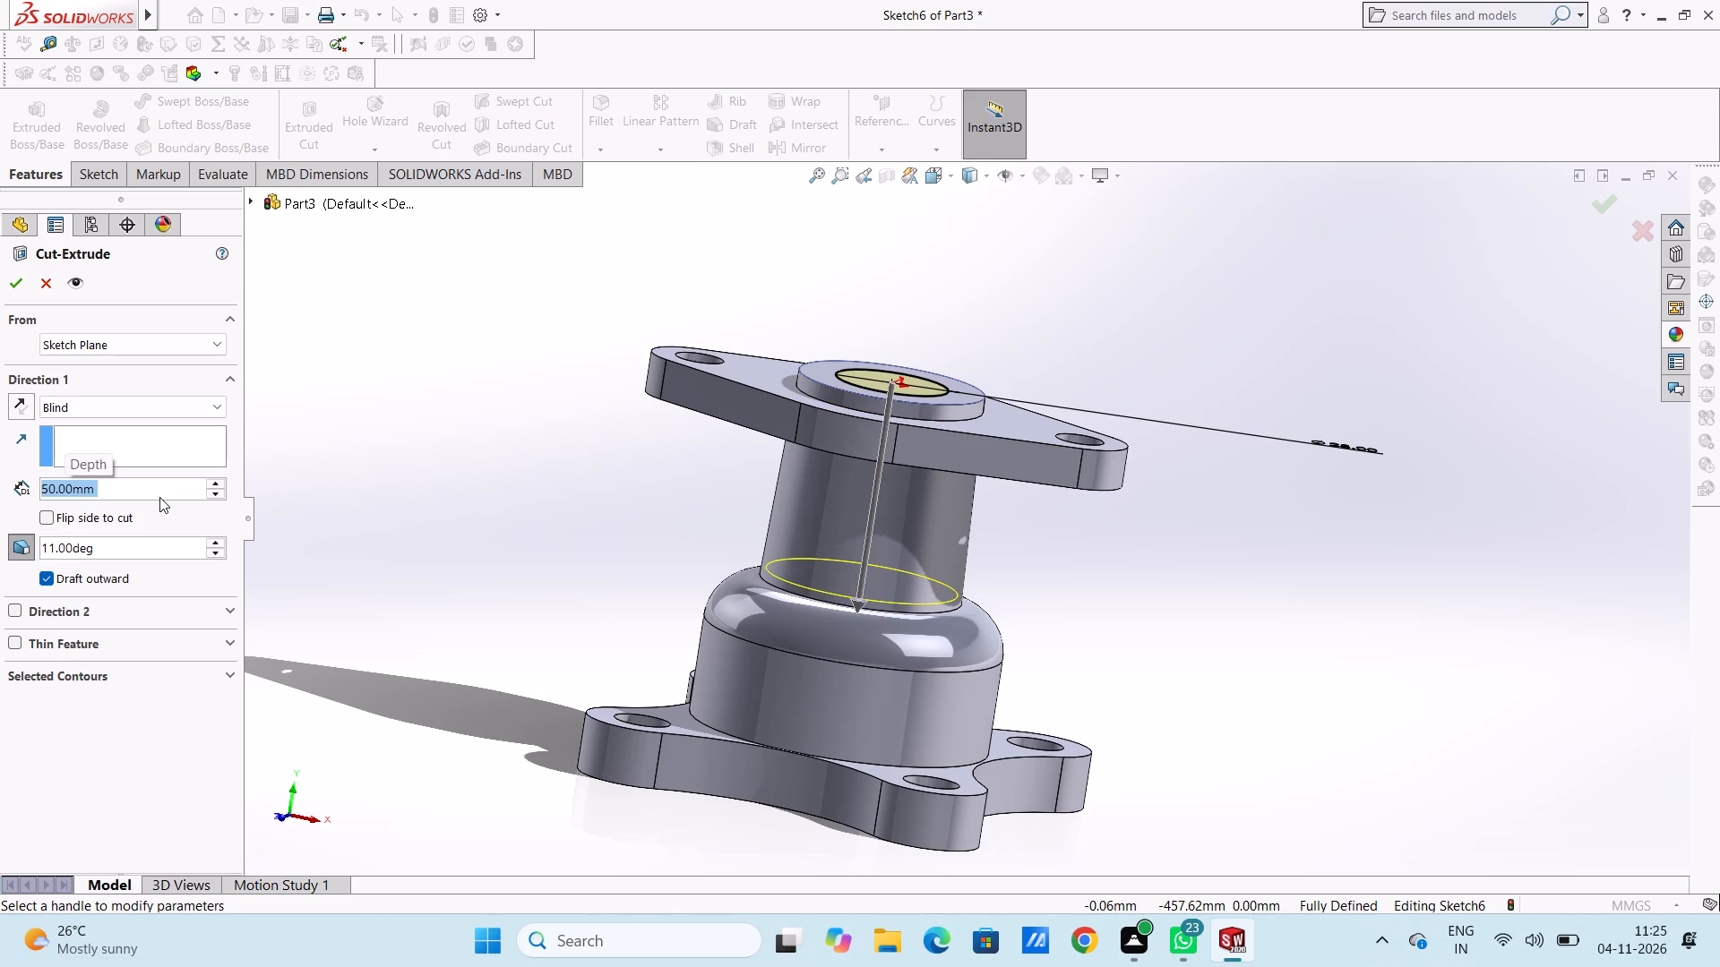
middle_drag(482, 531, 491, 484)
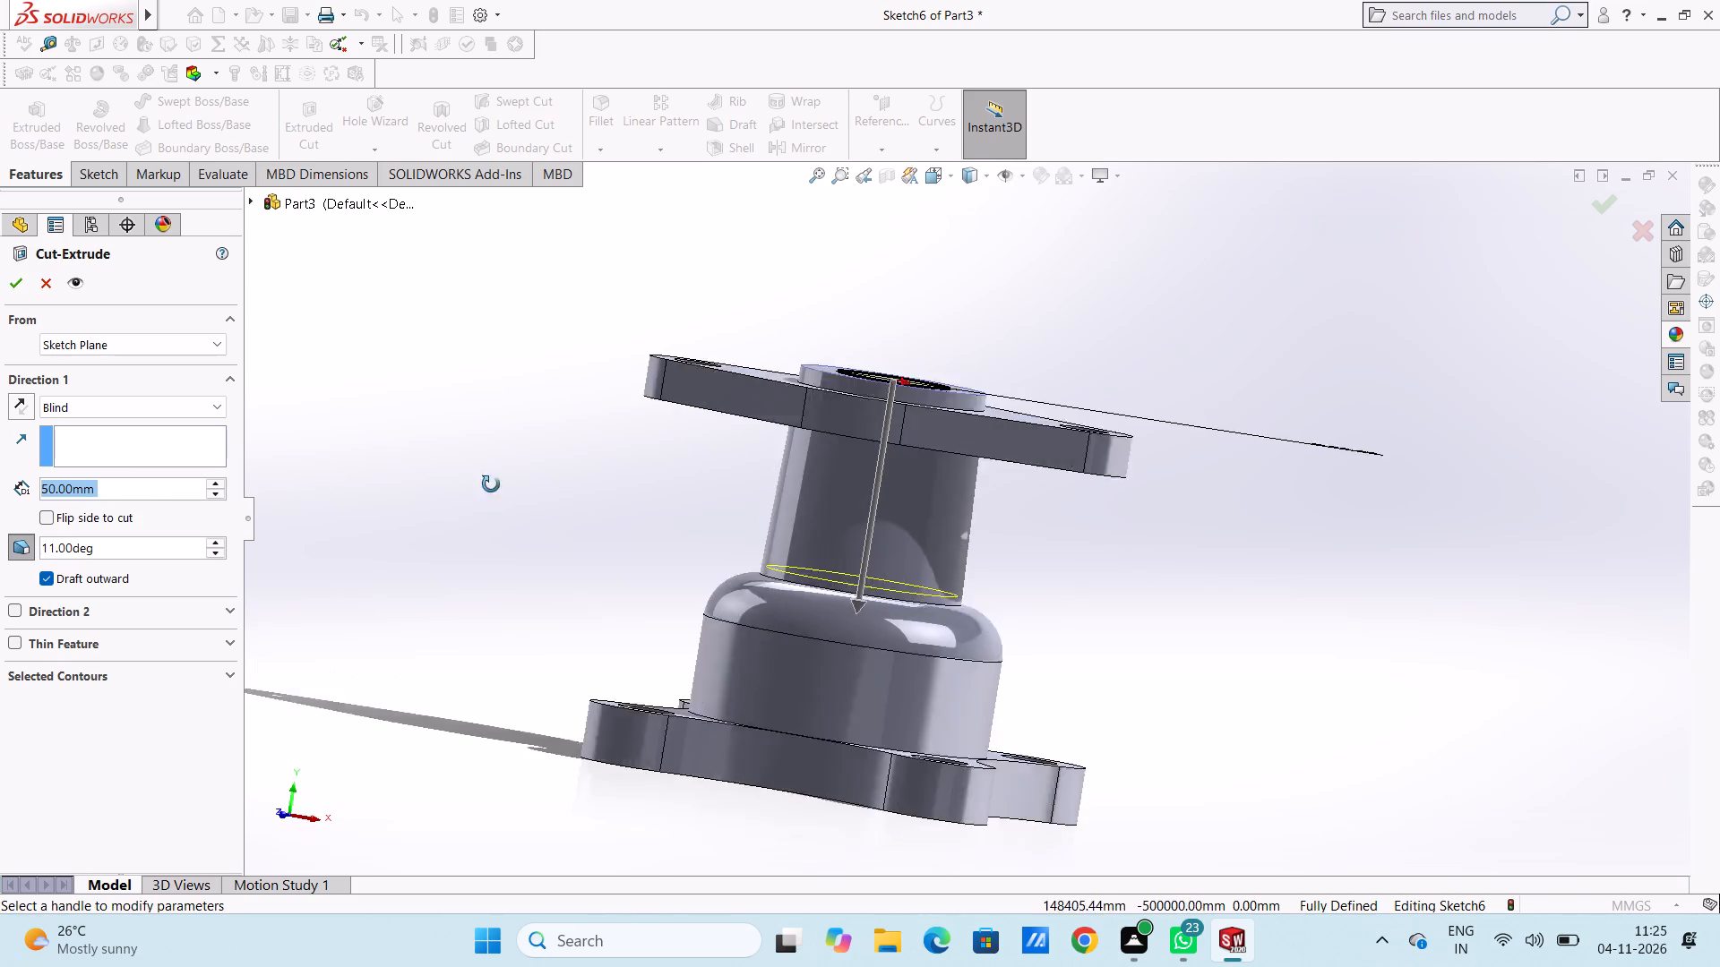
middle_drag(491, 484, 478, 483)
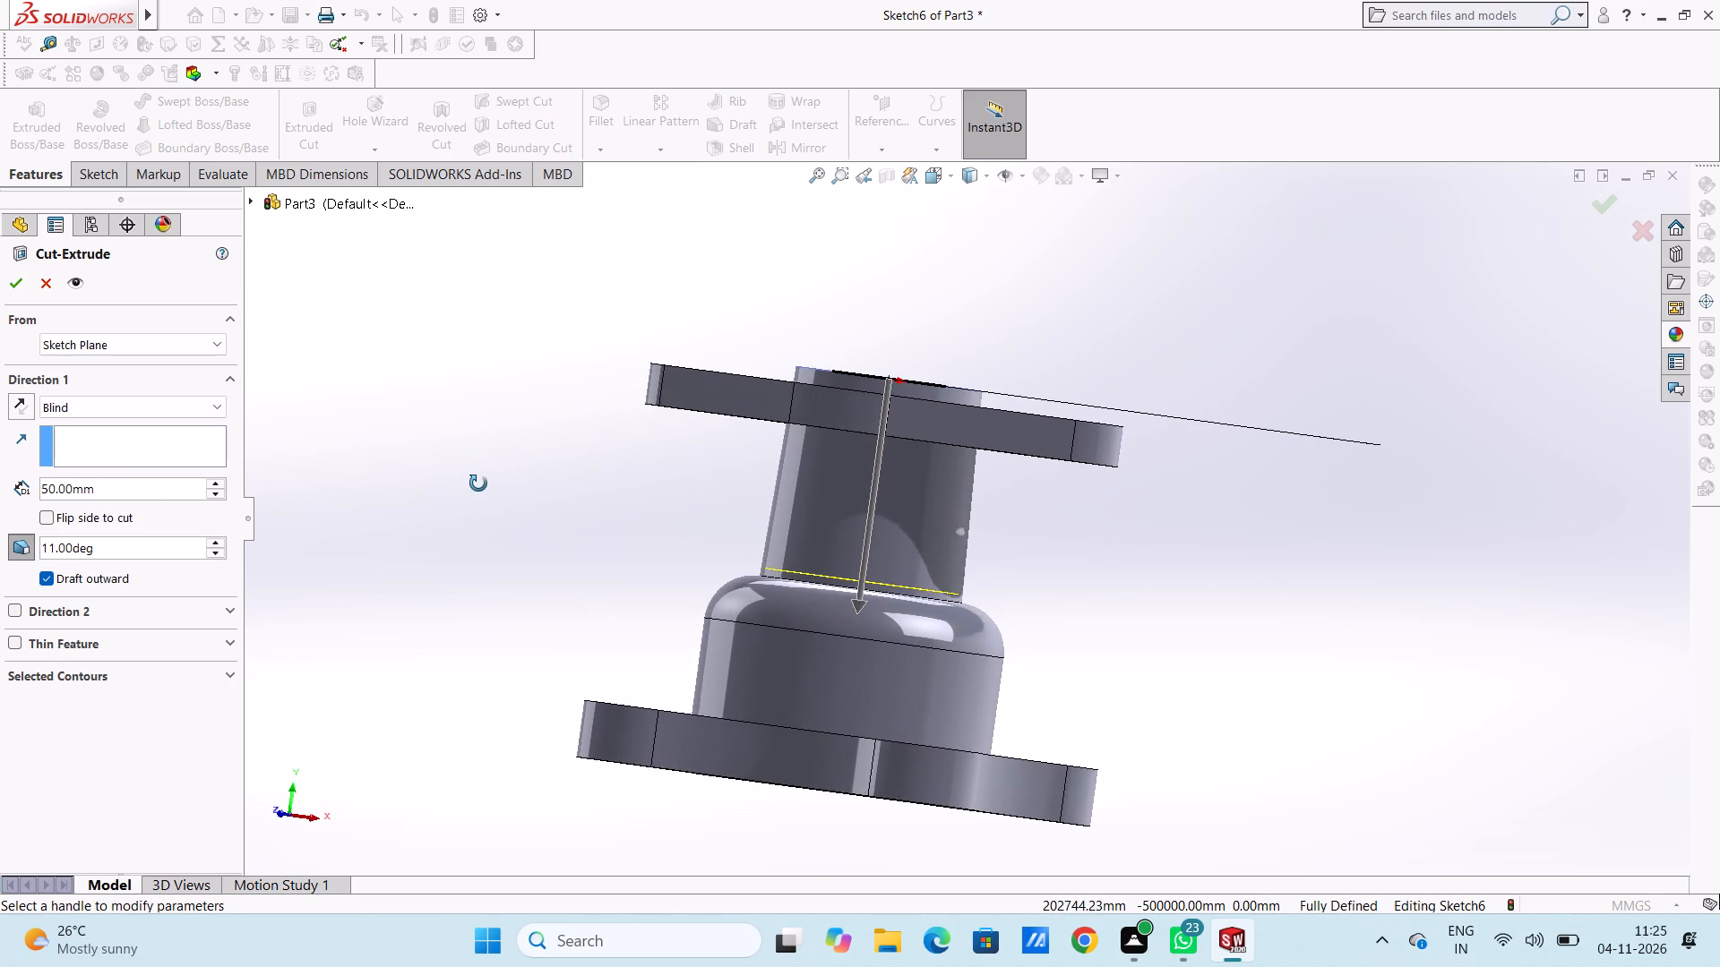
middle_drag(478, 483, 485, 538)
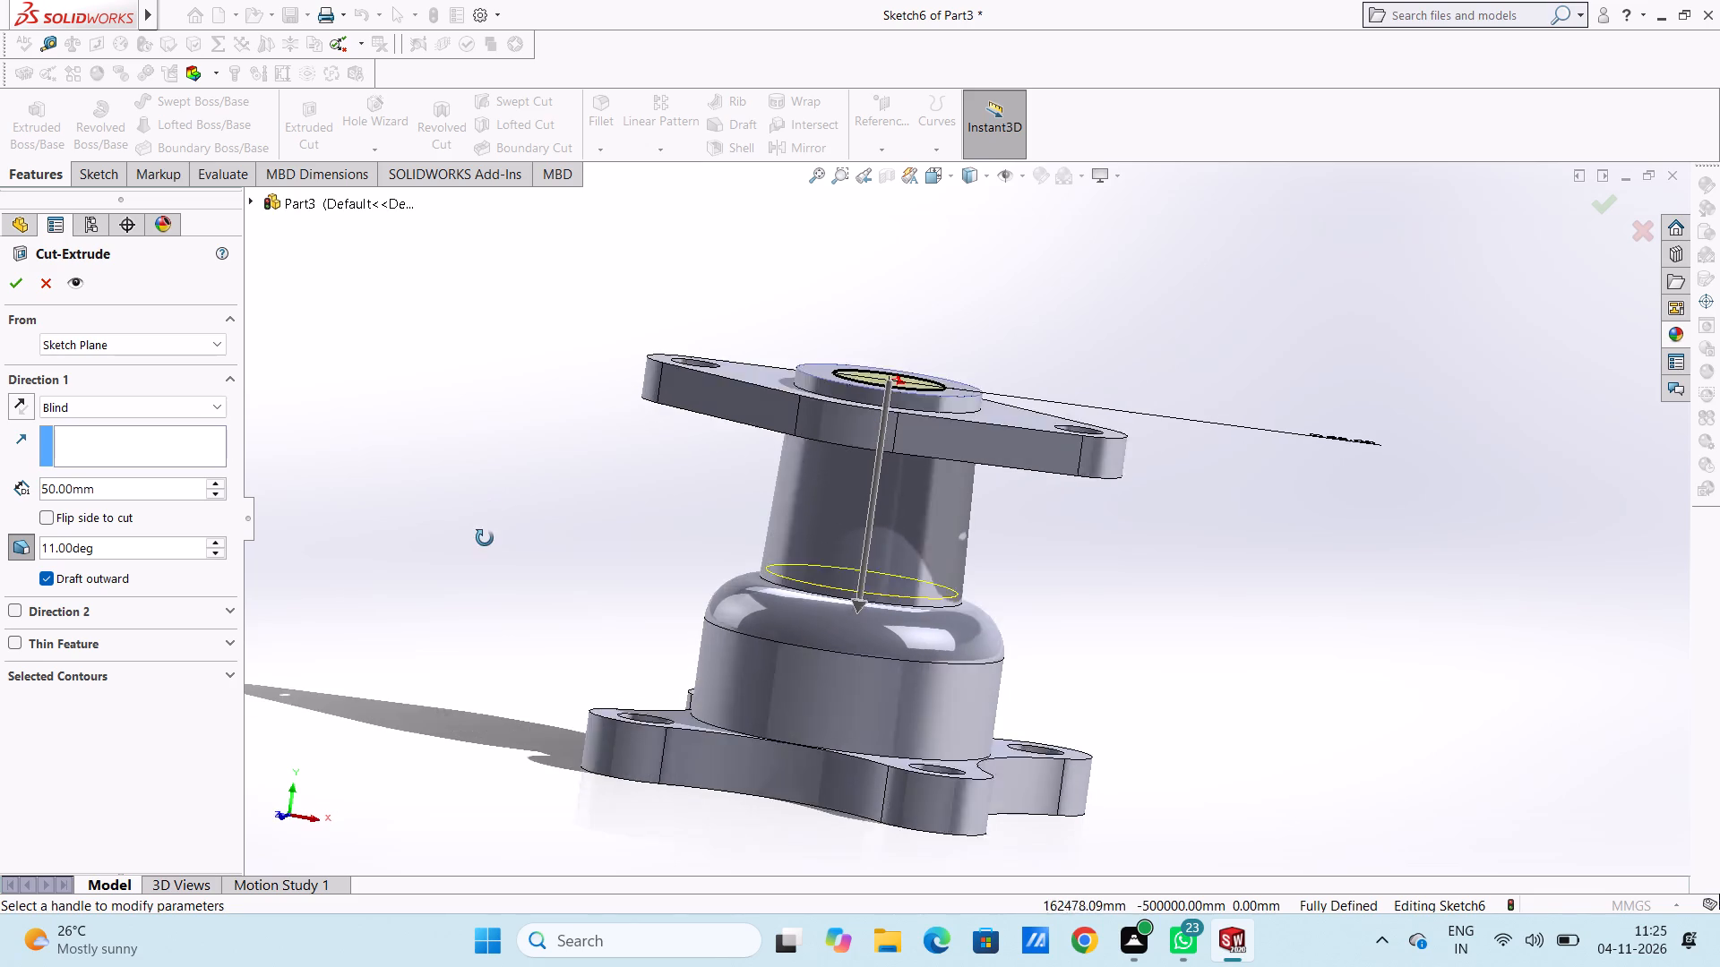
middle_drag(485, 538, 477, 490)
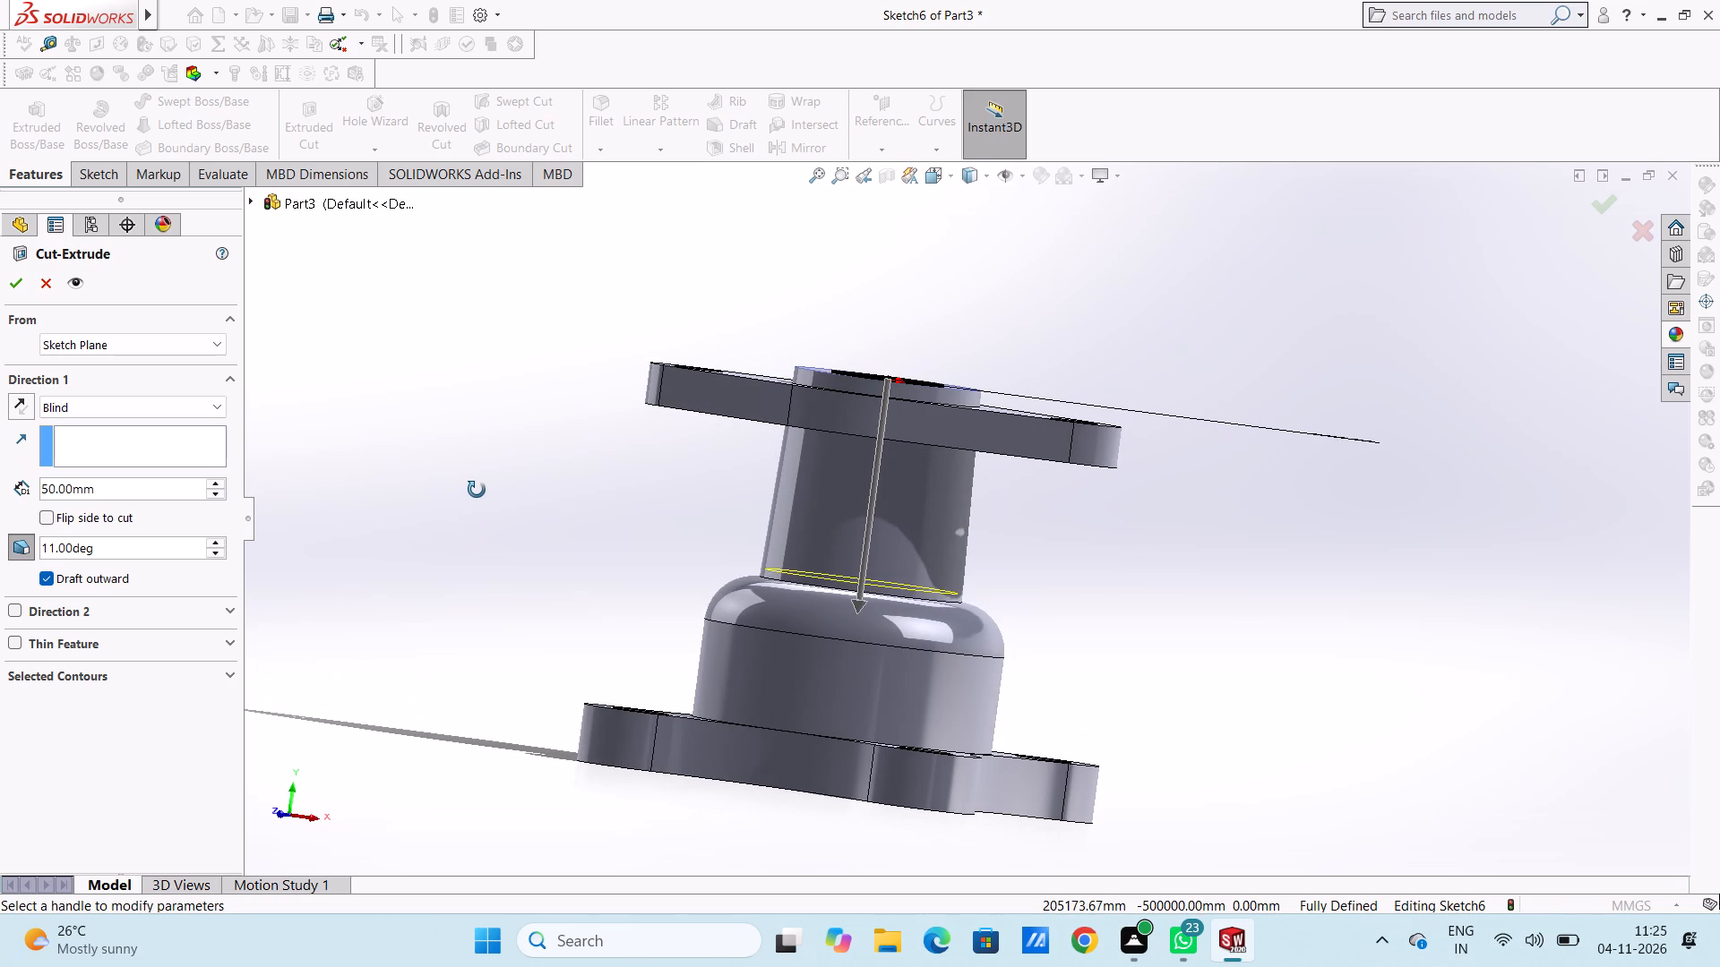
middle_drag(477, 490, 486, 505)
click(21, 287)
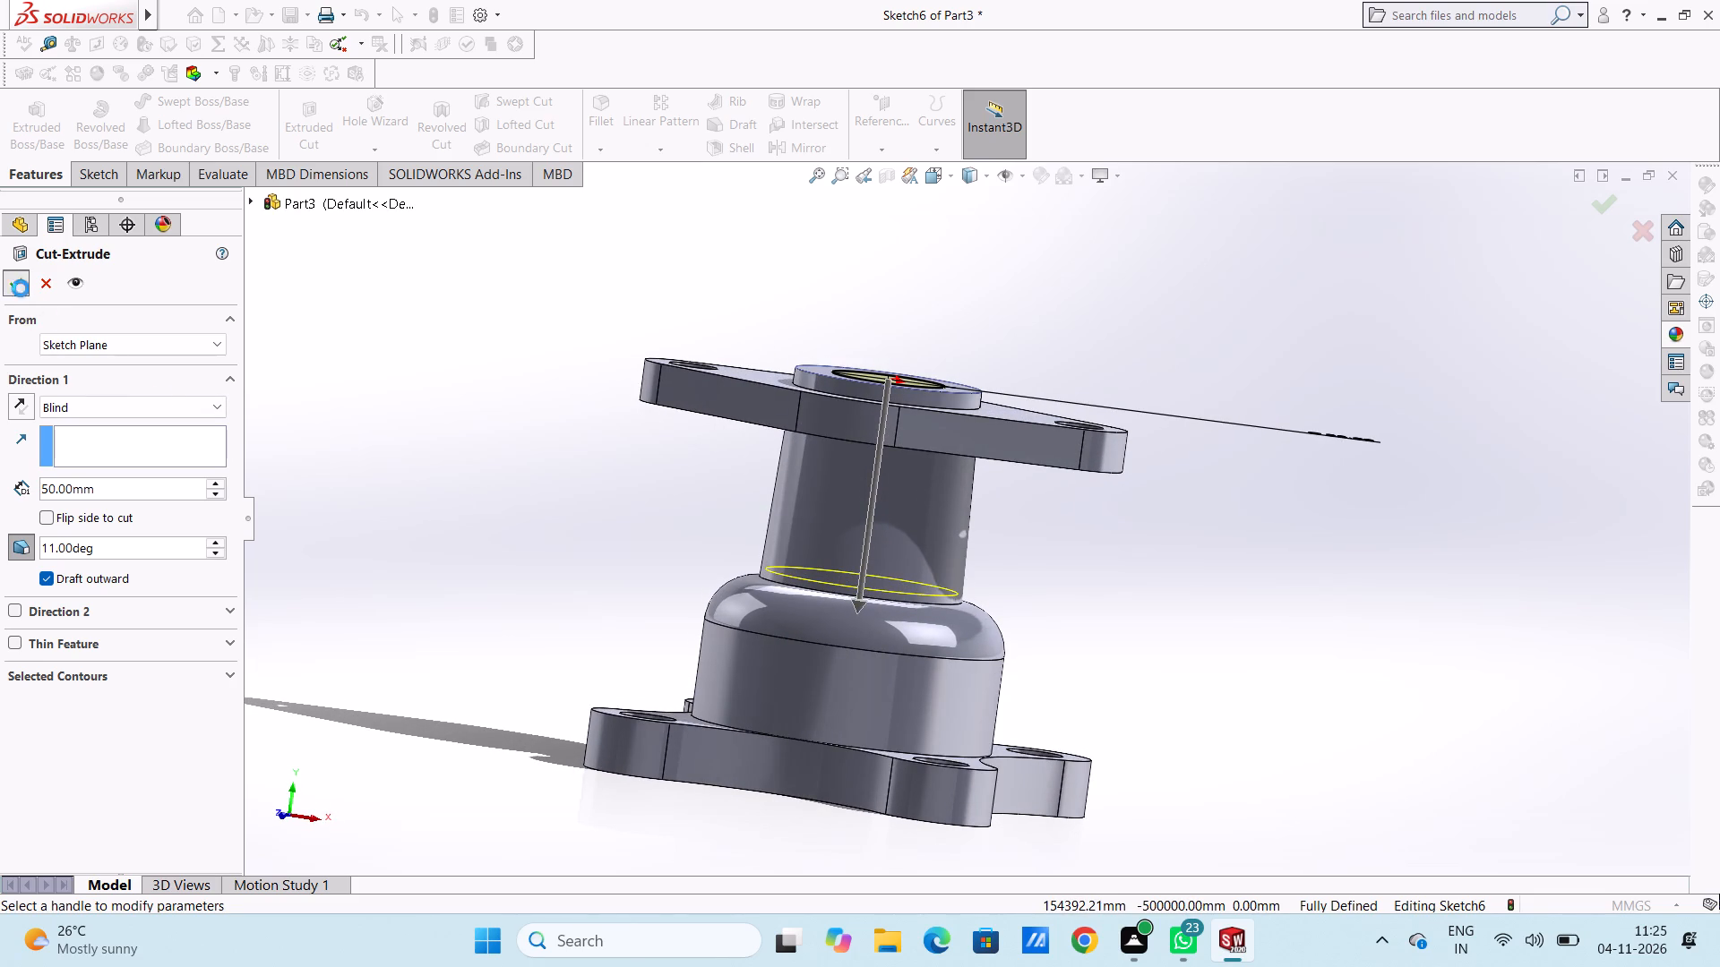
click(397, 495)
Open a new sketch on the underside of the four-lobed base plate, viewed from the bottom.
middle_drag(538, 413, 492, 800)
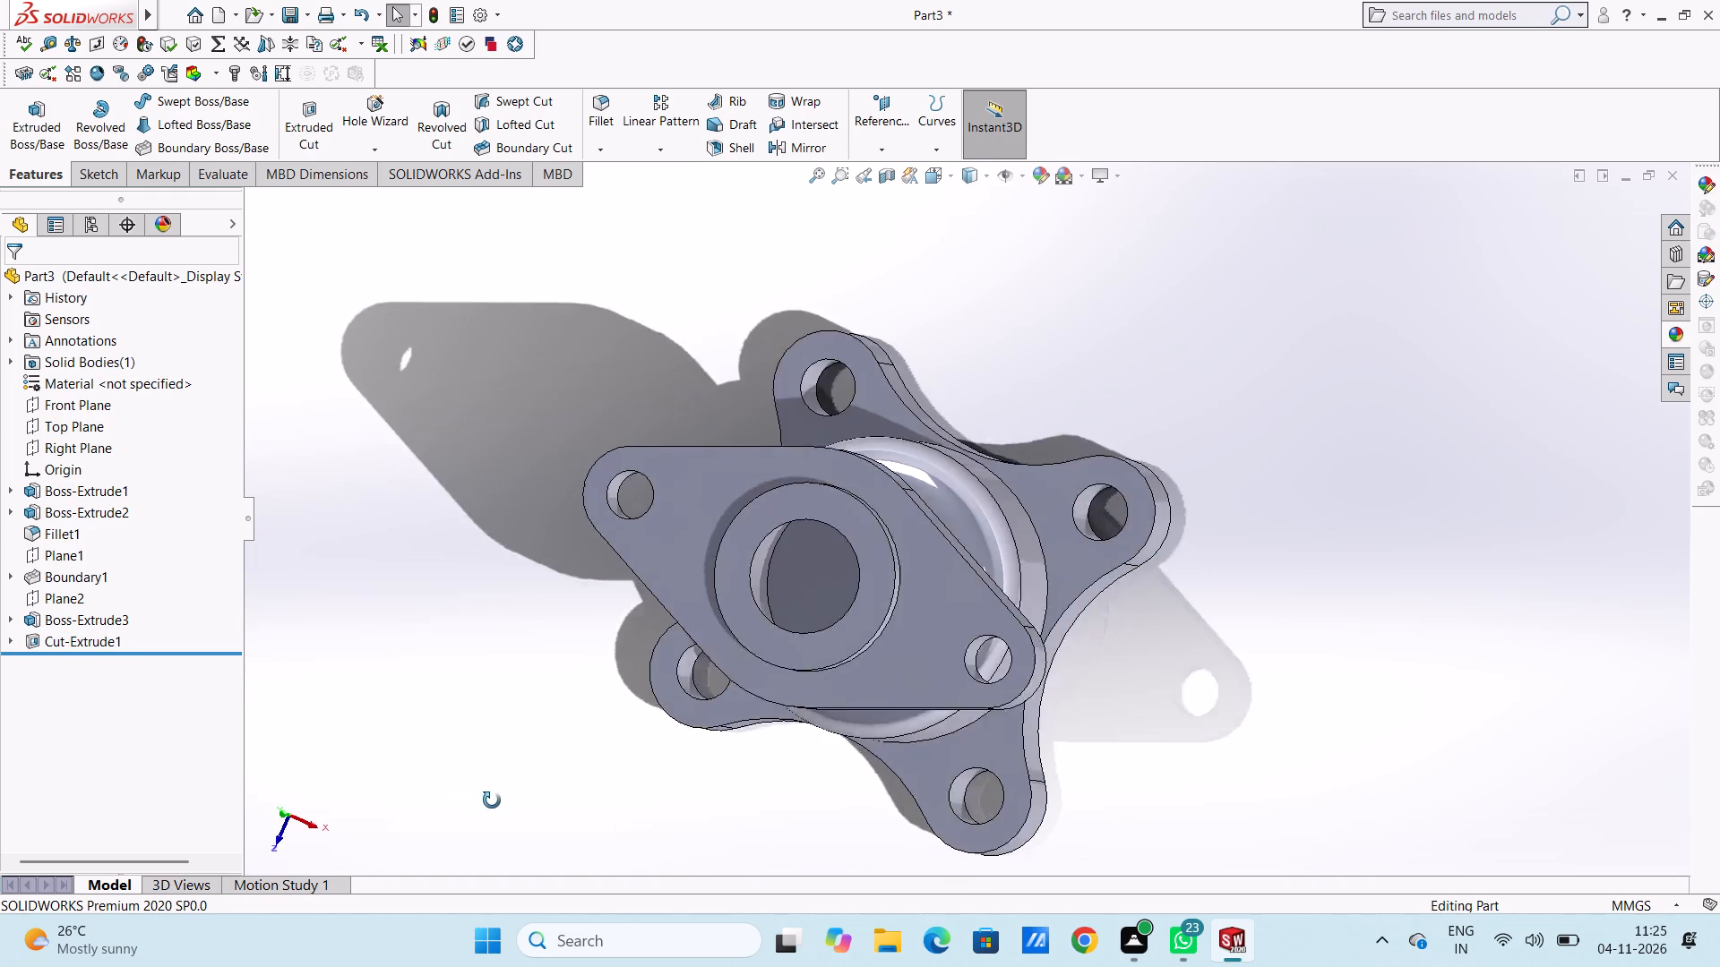
middle_drag(492, 800, 509, 360)
middle_drag(524, 548, 514, 408)
middle_drag(541, 549, 556, 459)
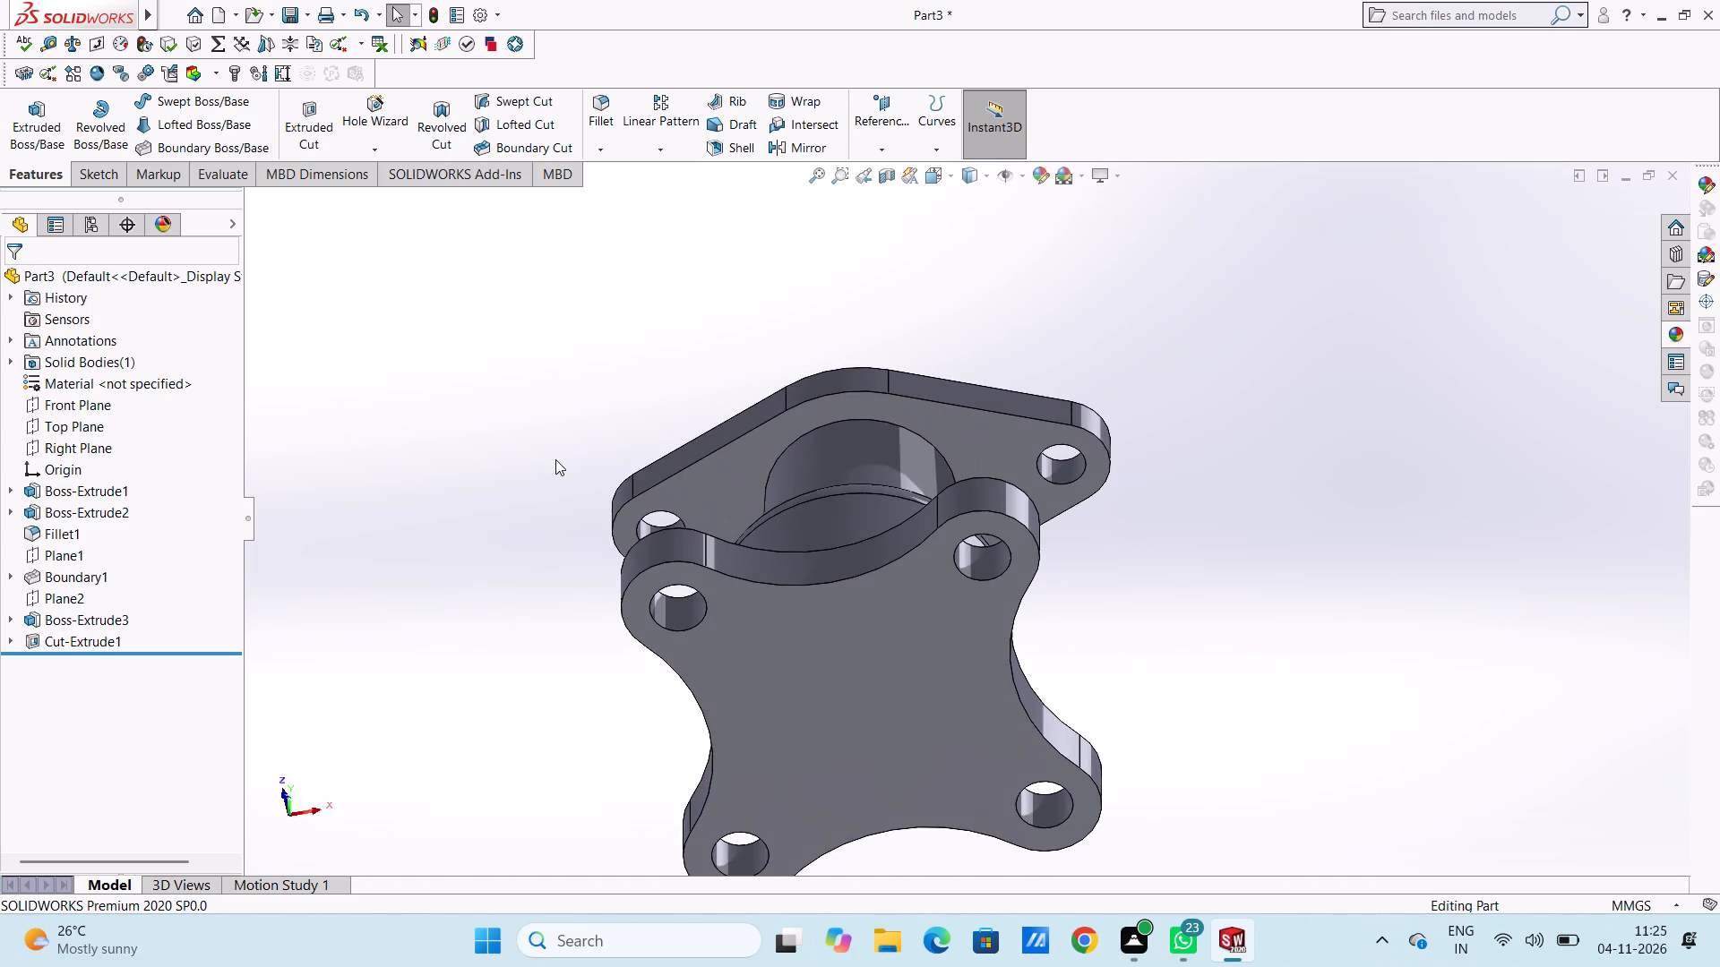
key(ctrl+6)
click(899, 452)
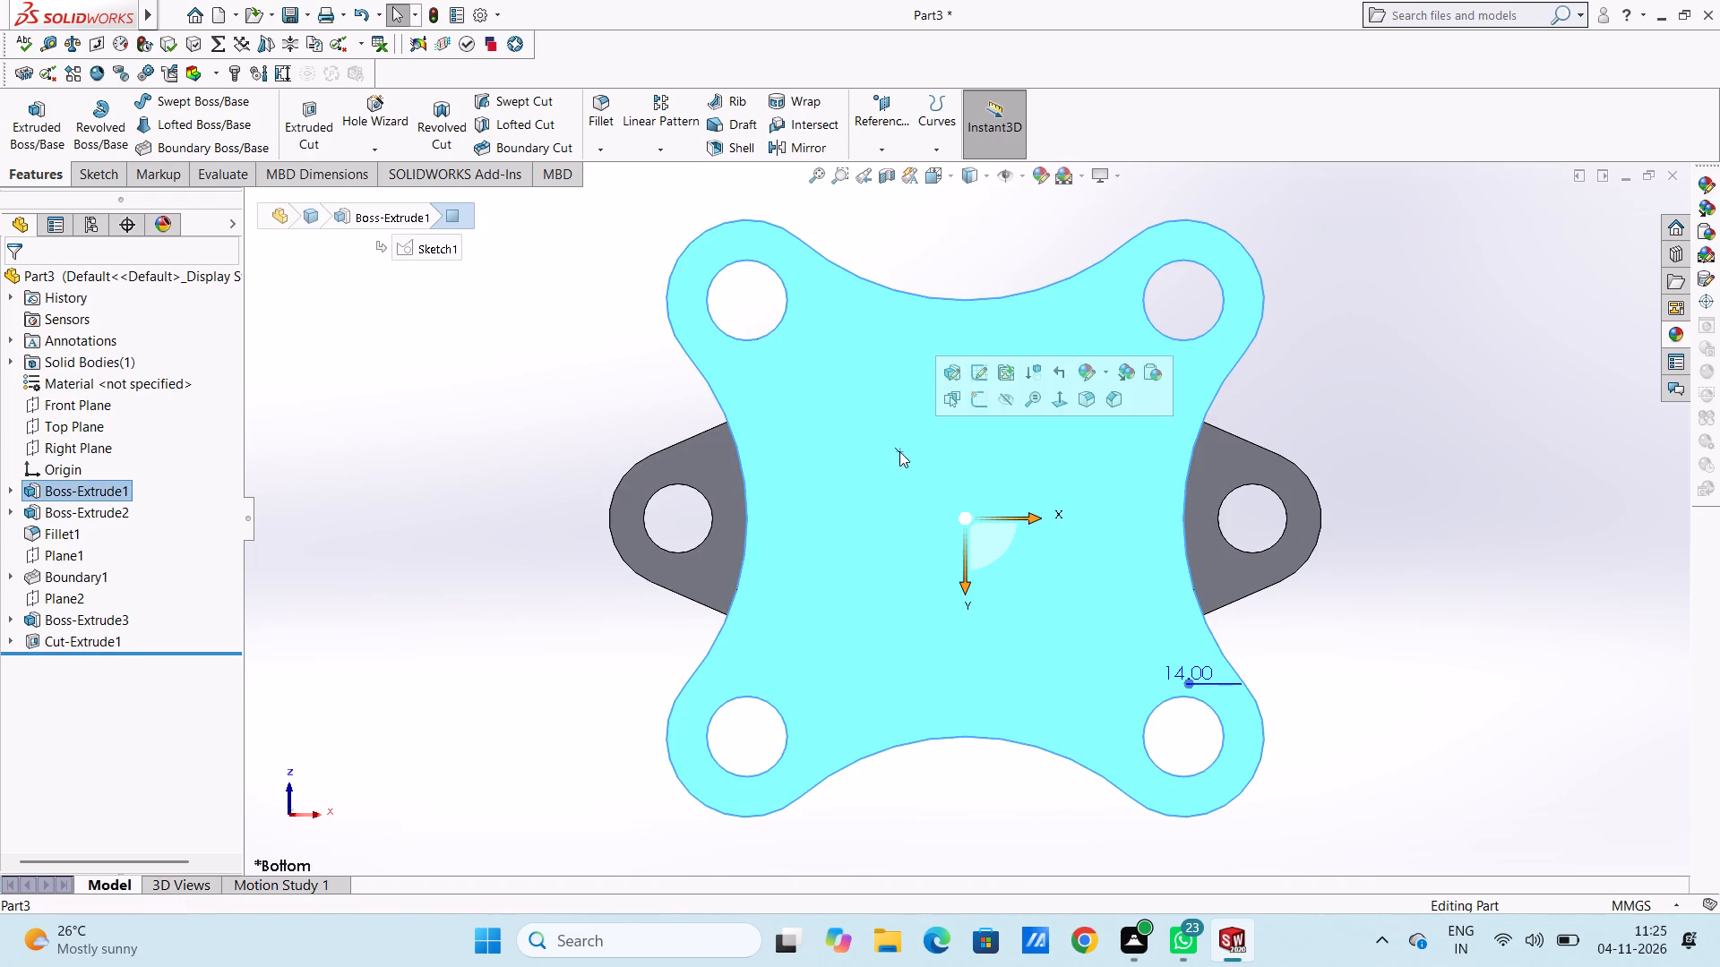
click(980, 404)
click(502, 407)
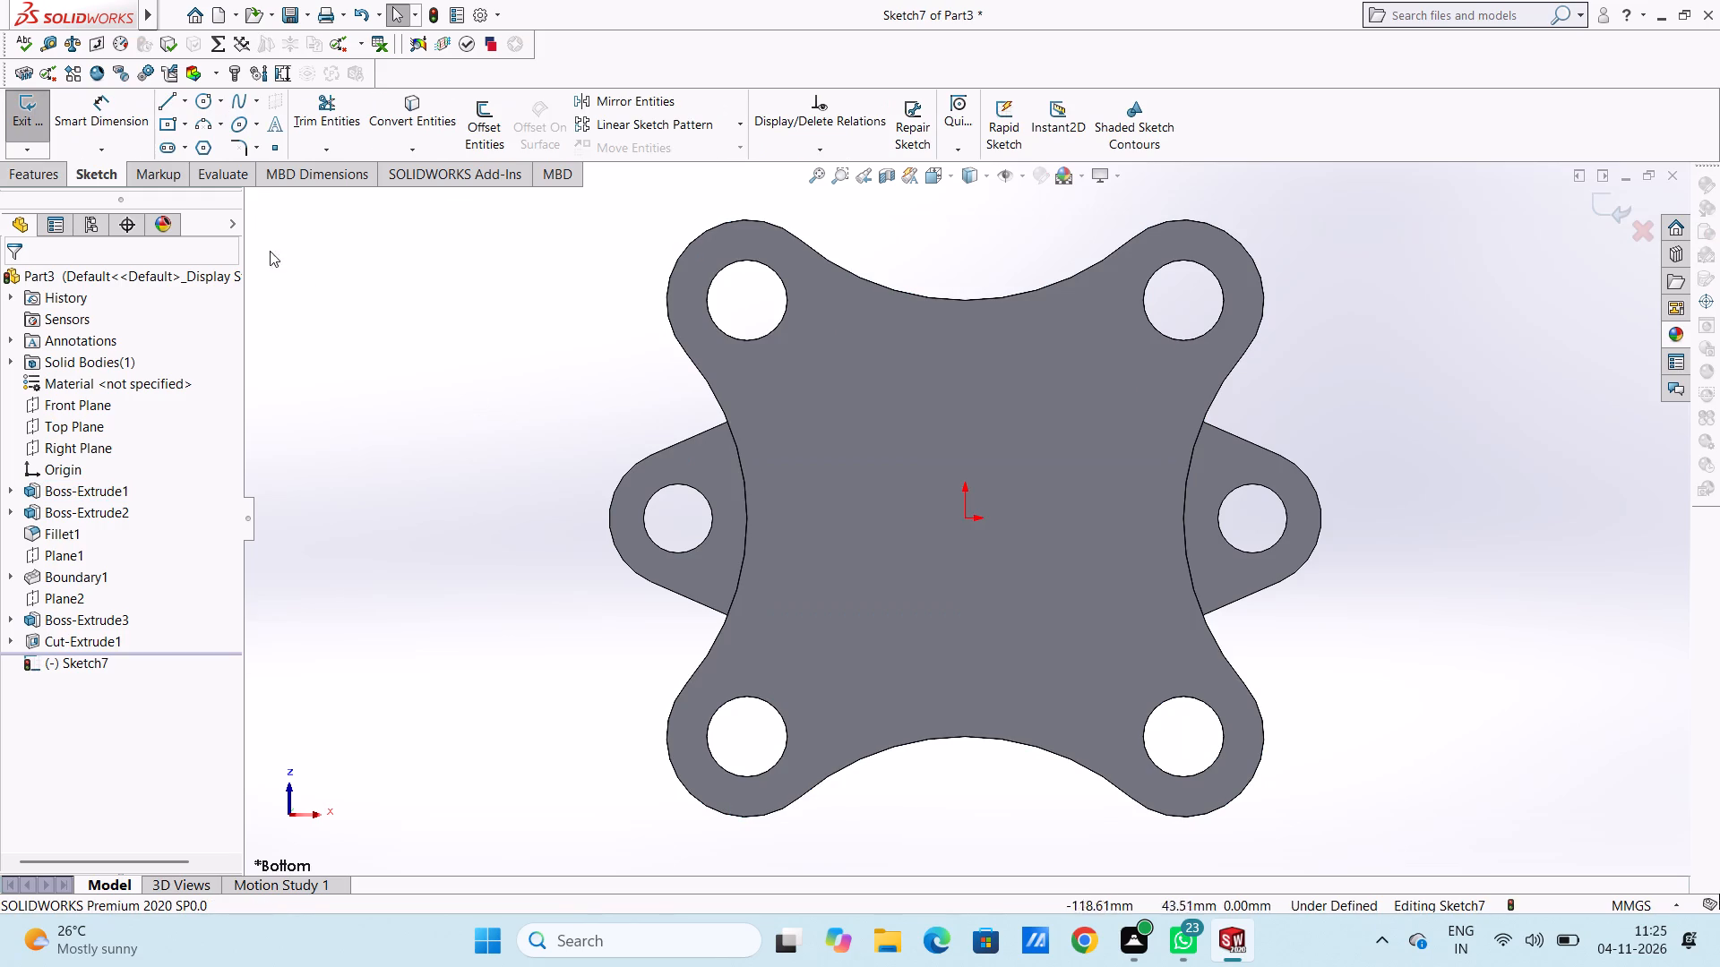
Sketch a circle about 57 mm in diameter centred on the origin on the base plate's underside.
click(200, 100)
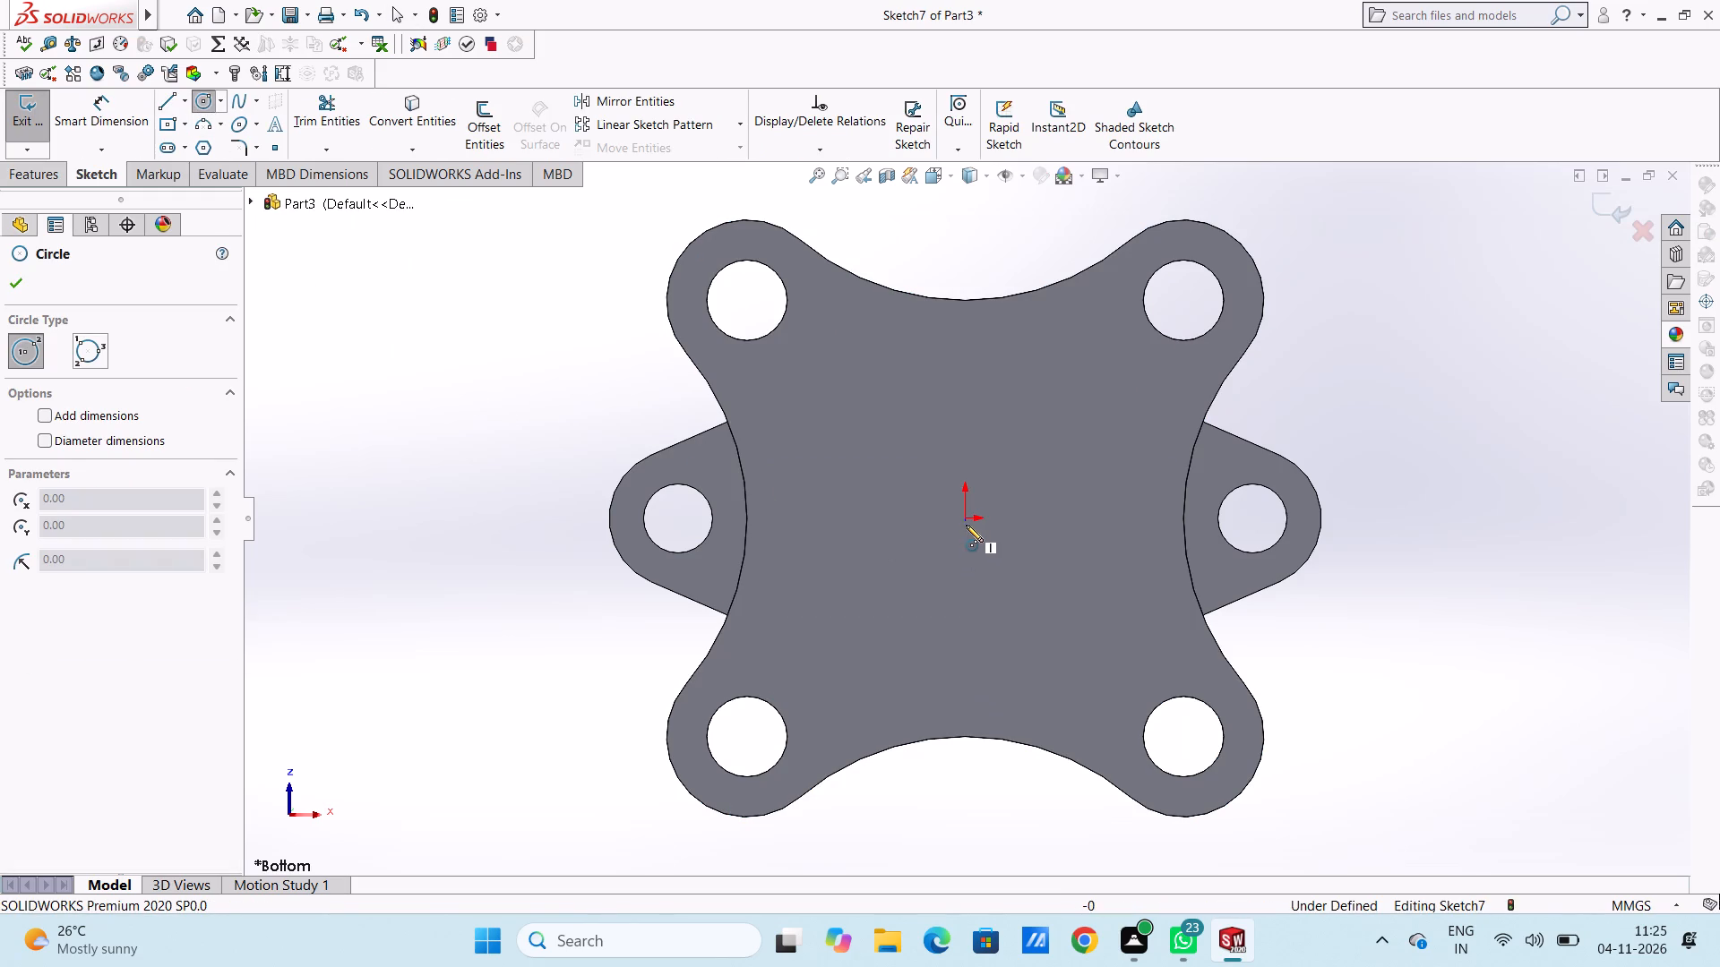
click(966, 518)
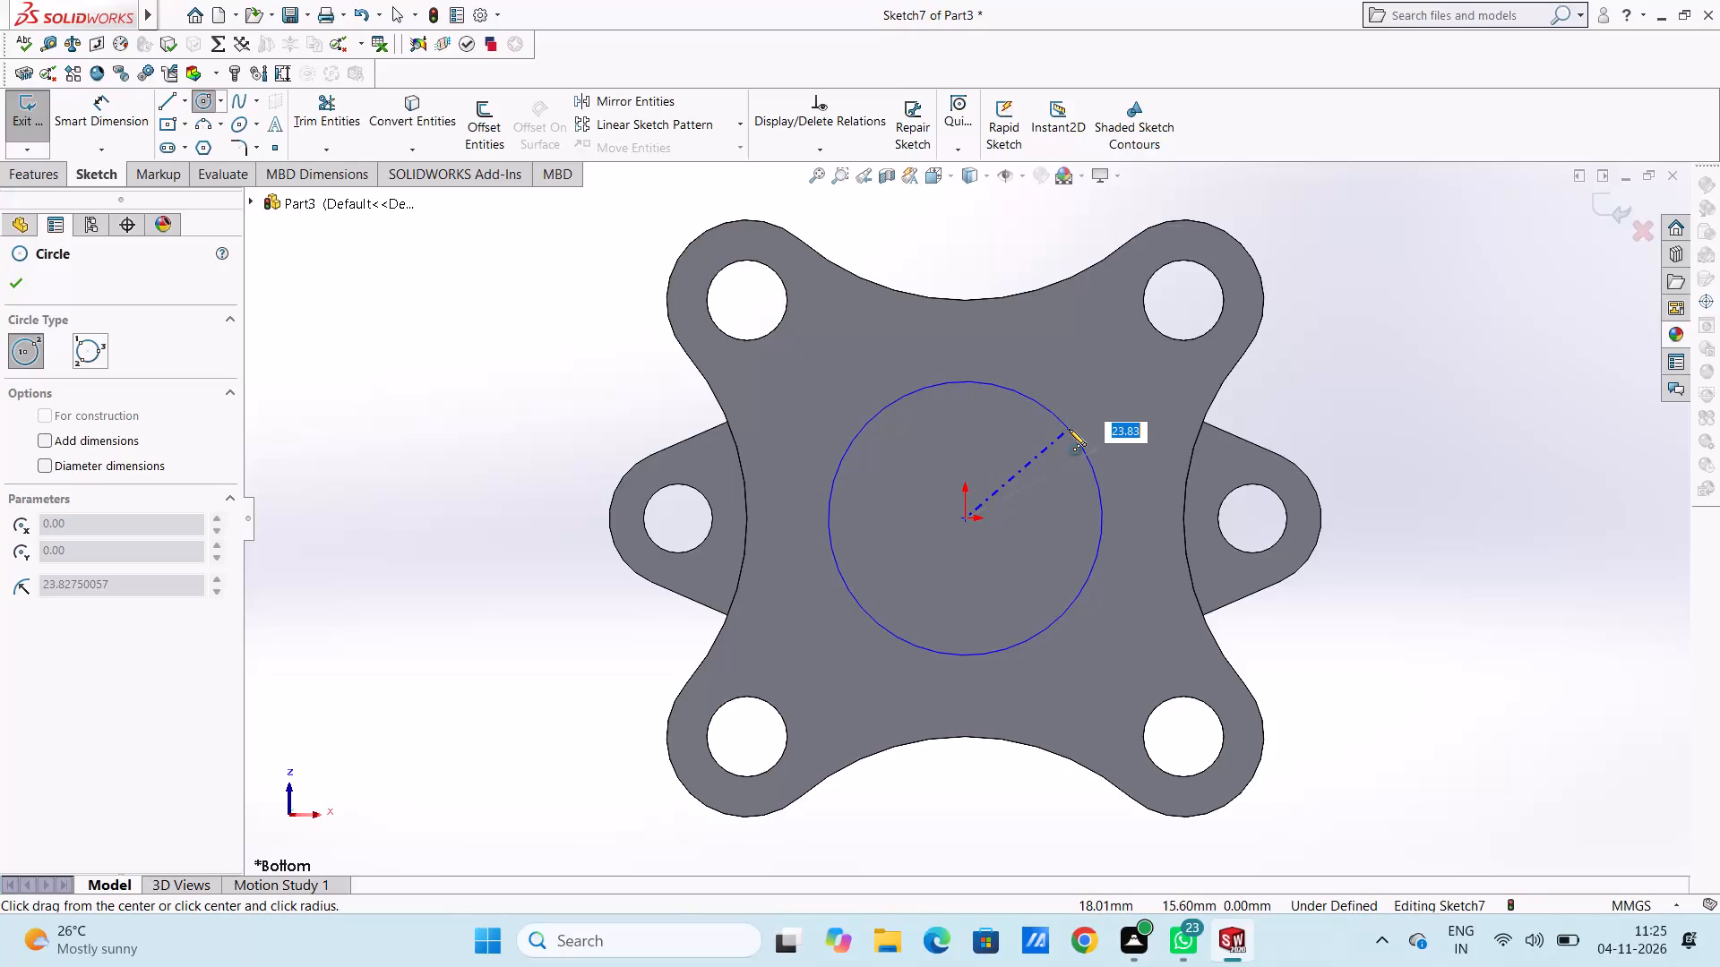
click(1090, 413)
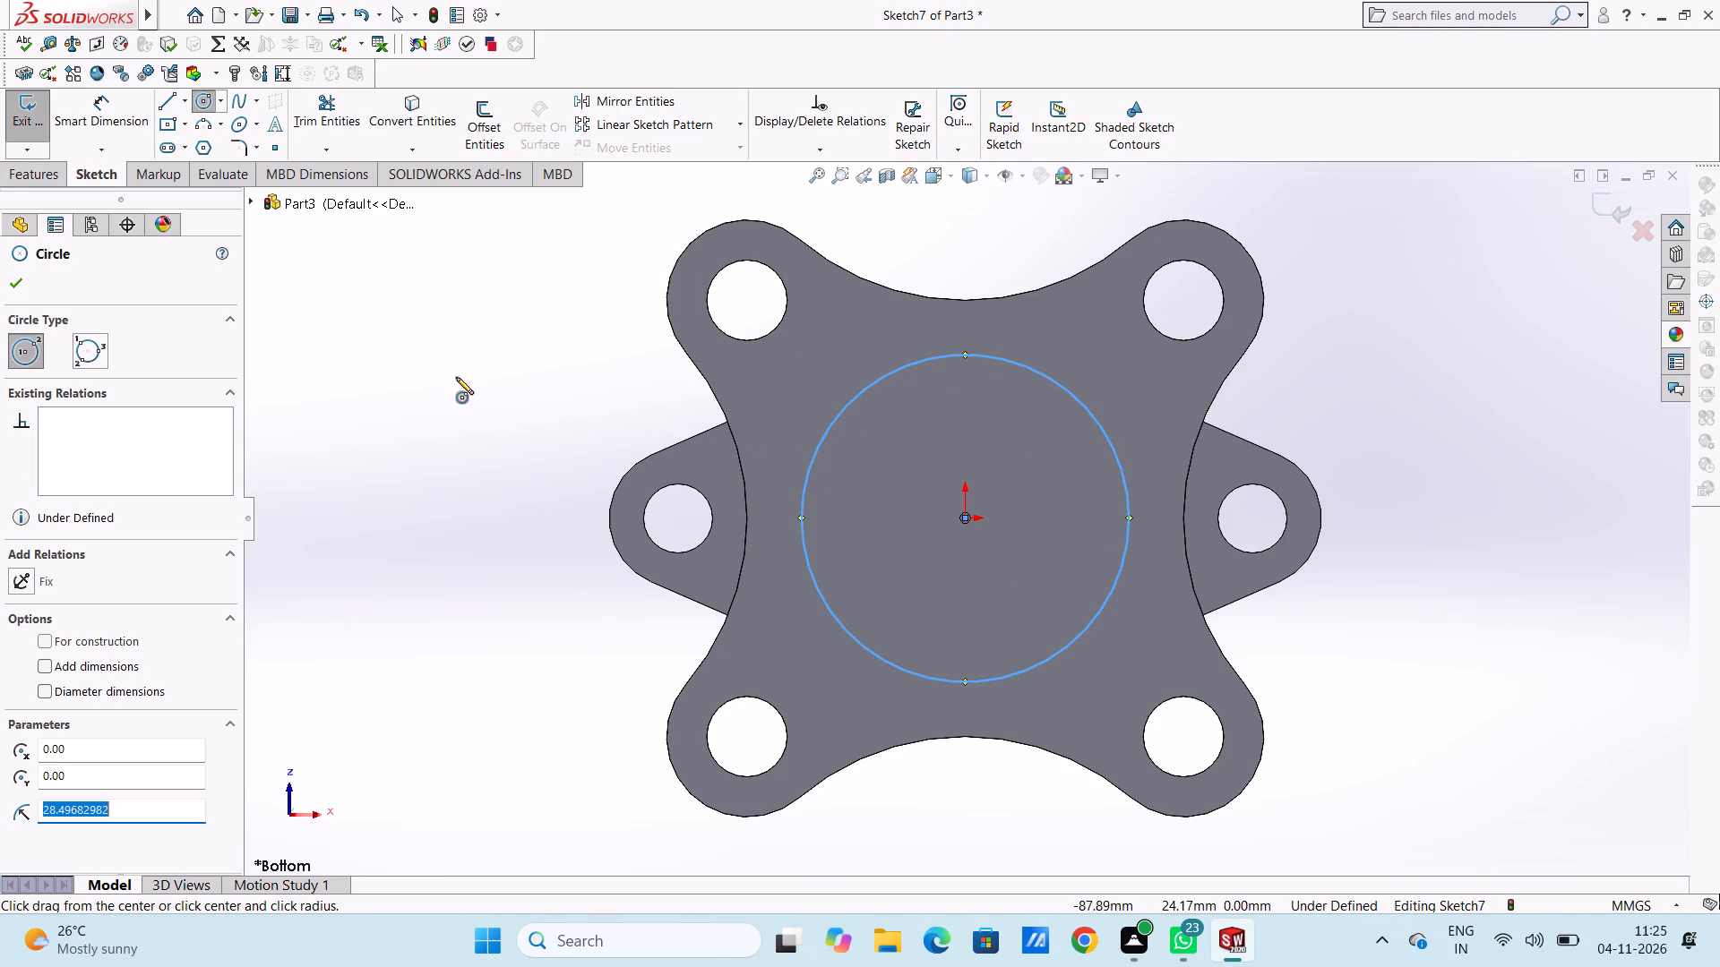
right_click(461, 316)
click(468, 321)
click(451, 333)
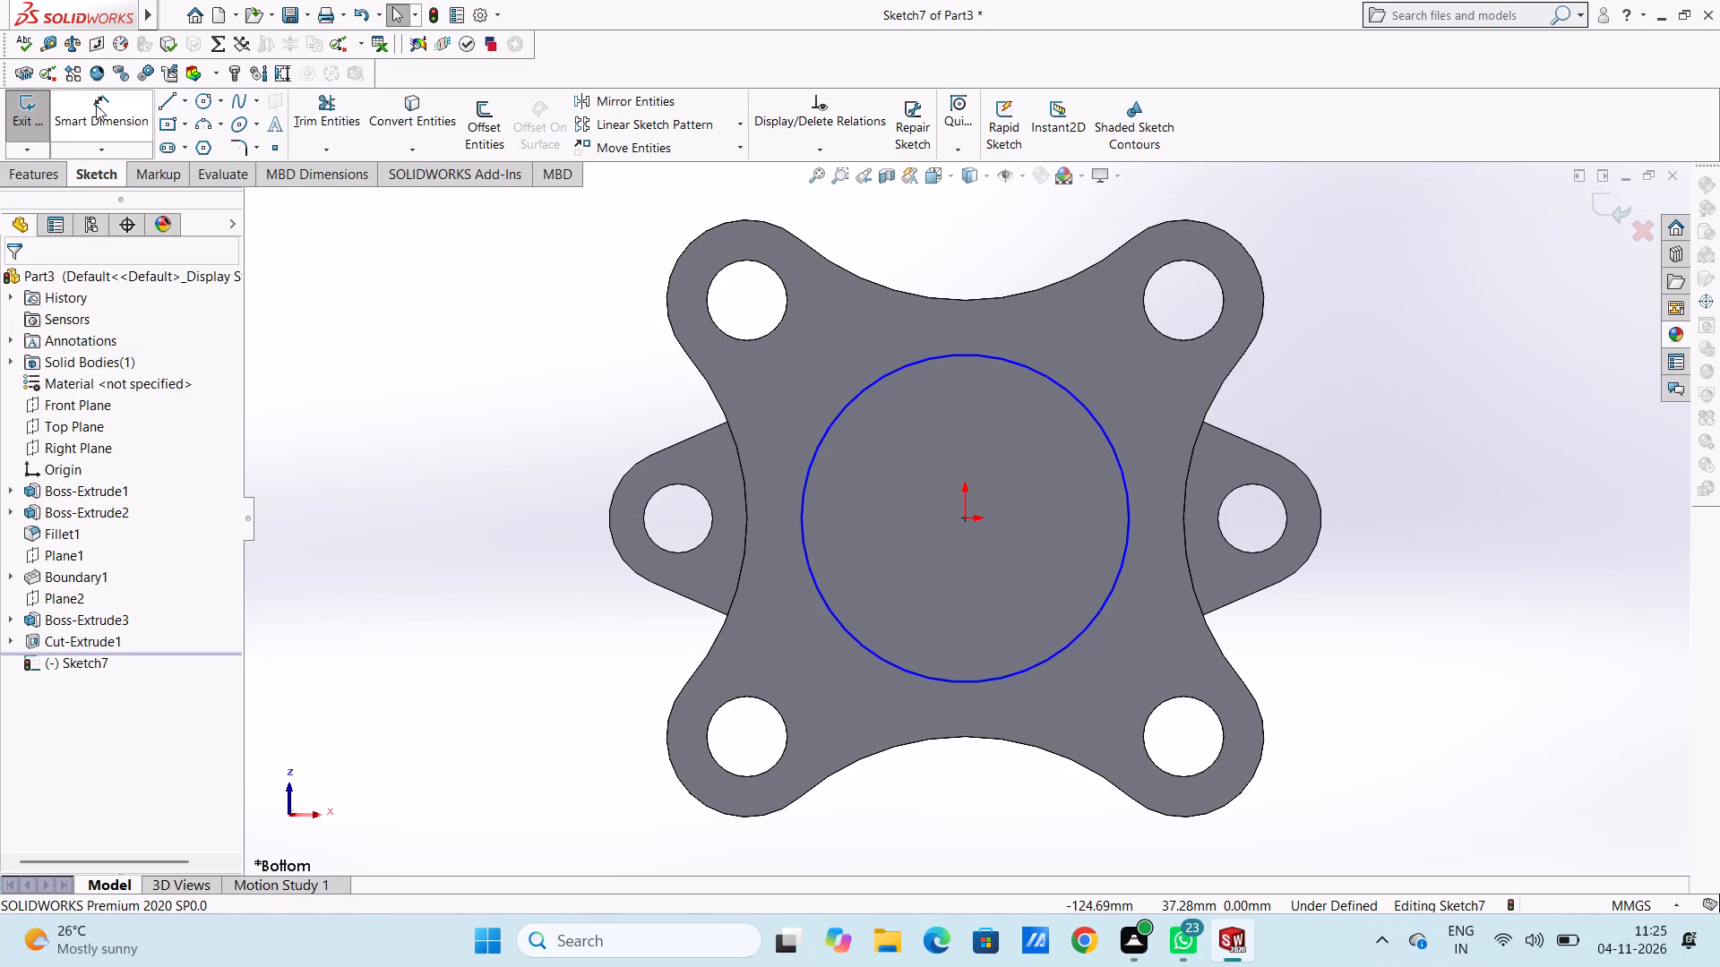
Dimension the circle on the base plate's underside to a diameter of 60 mm.
click(101, 89)
click(136, 111)
scroll(615, 453, up, 4)
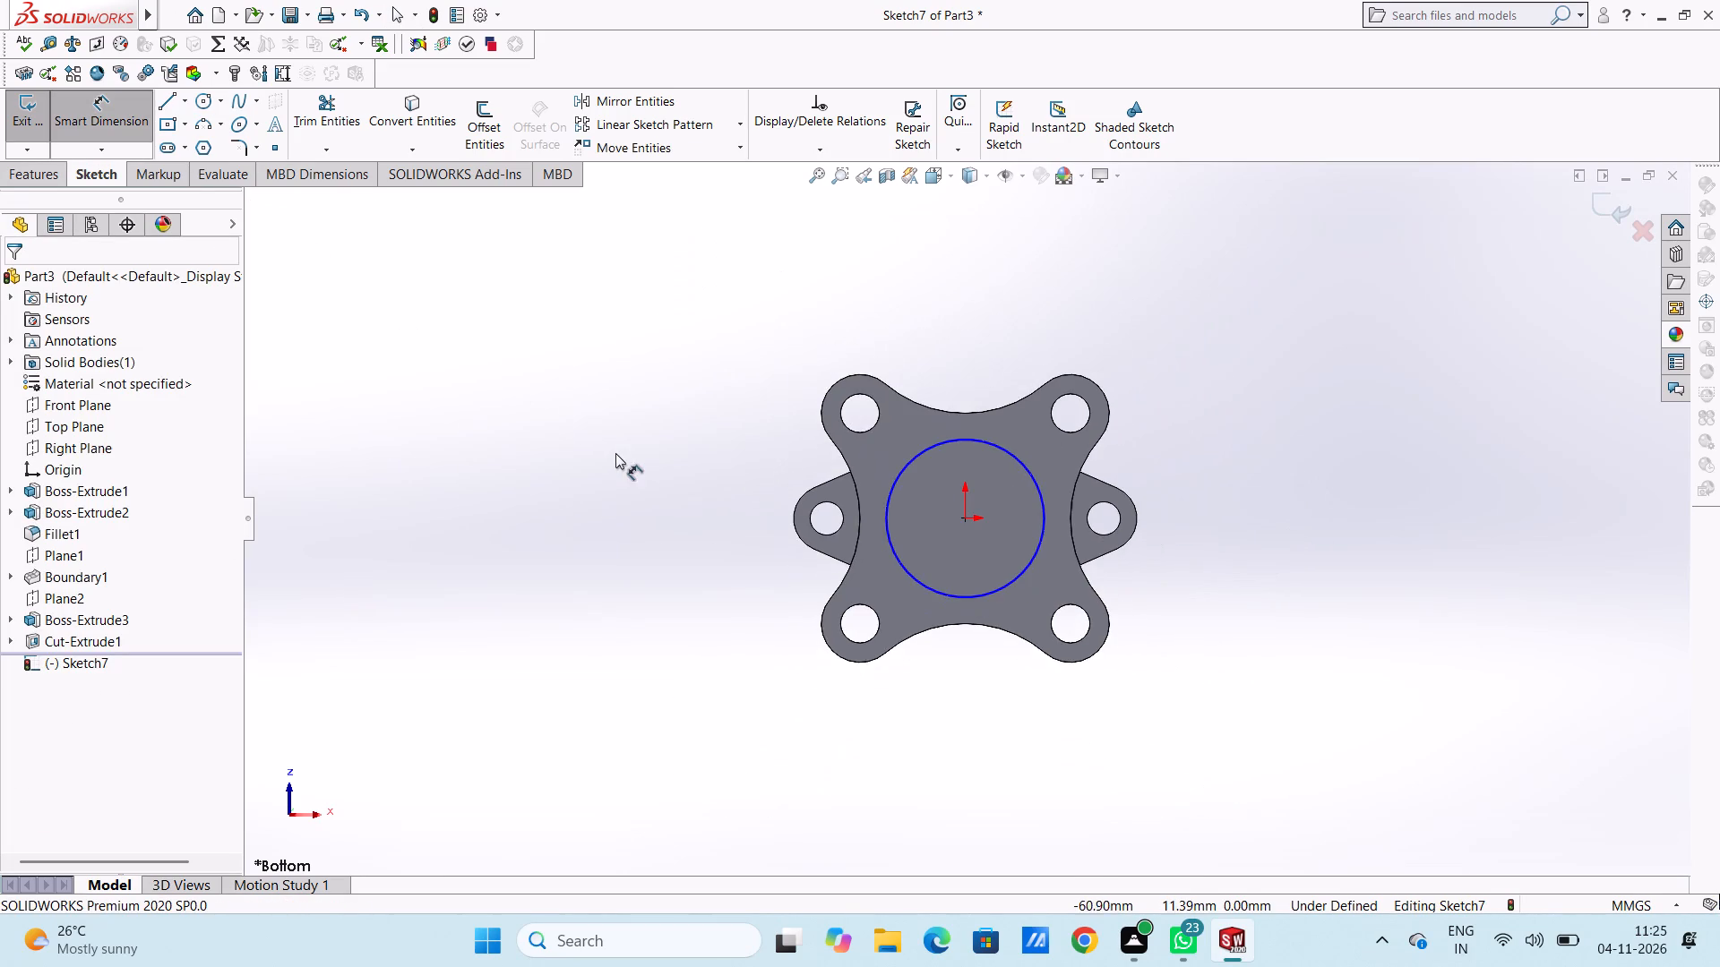
scroll(1251, 660, down, 2)
click(950, 424)
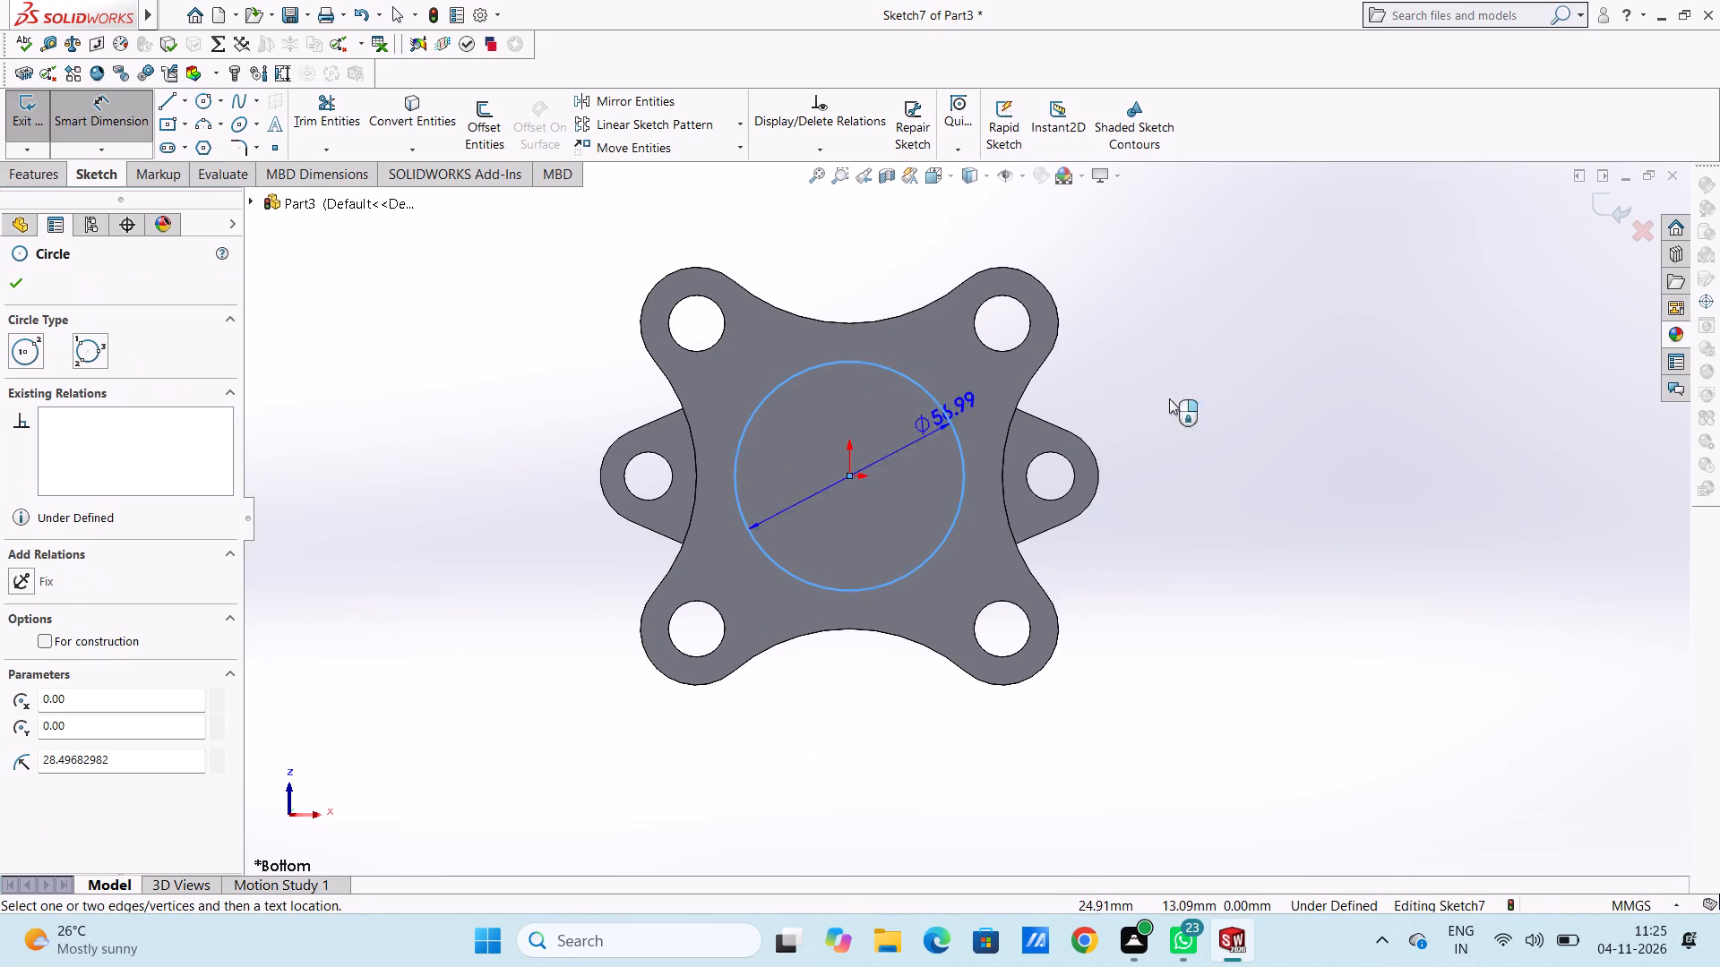
click(1341, 338)
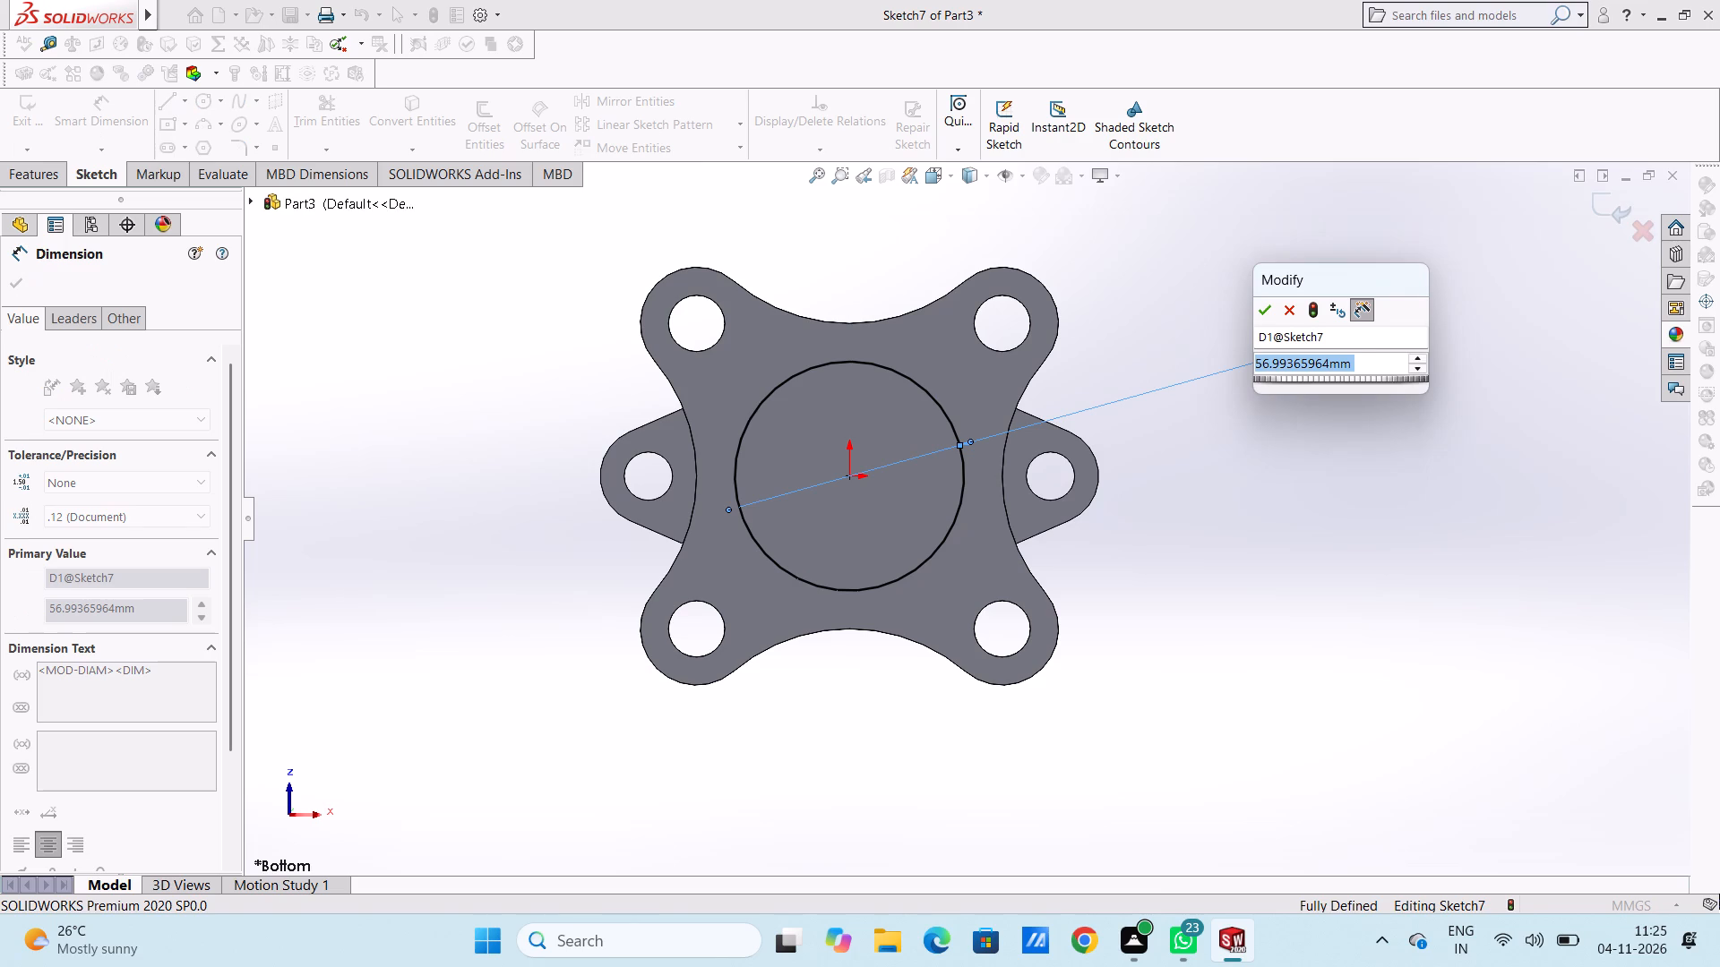
text(60)
key(Return)
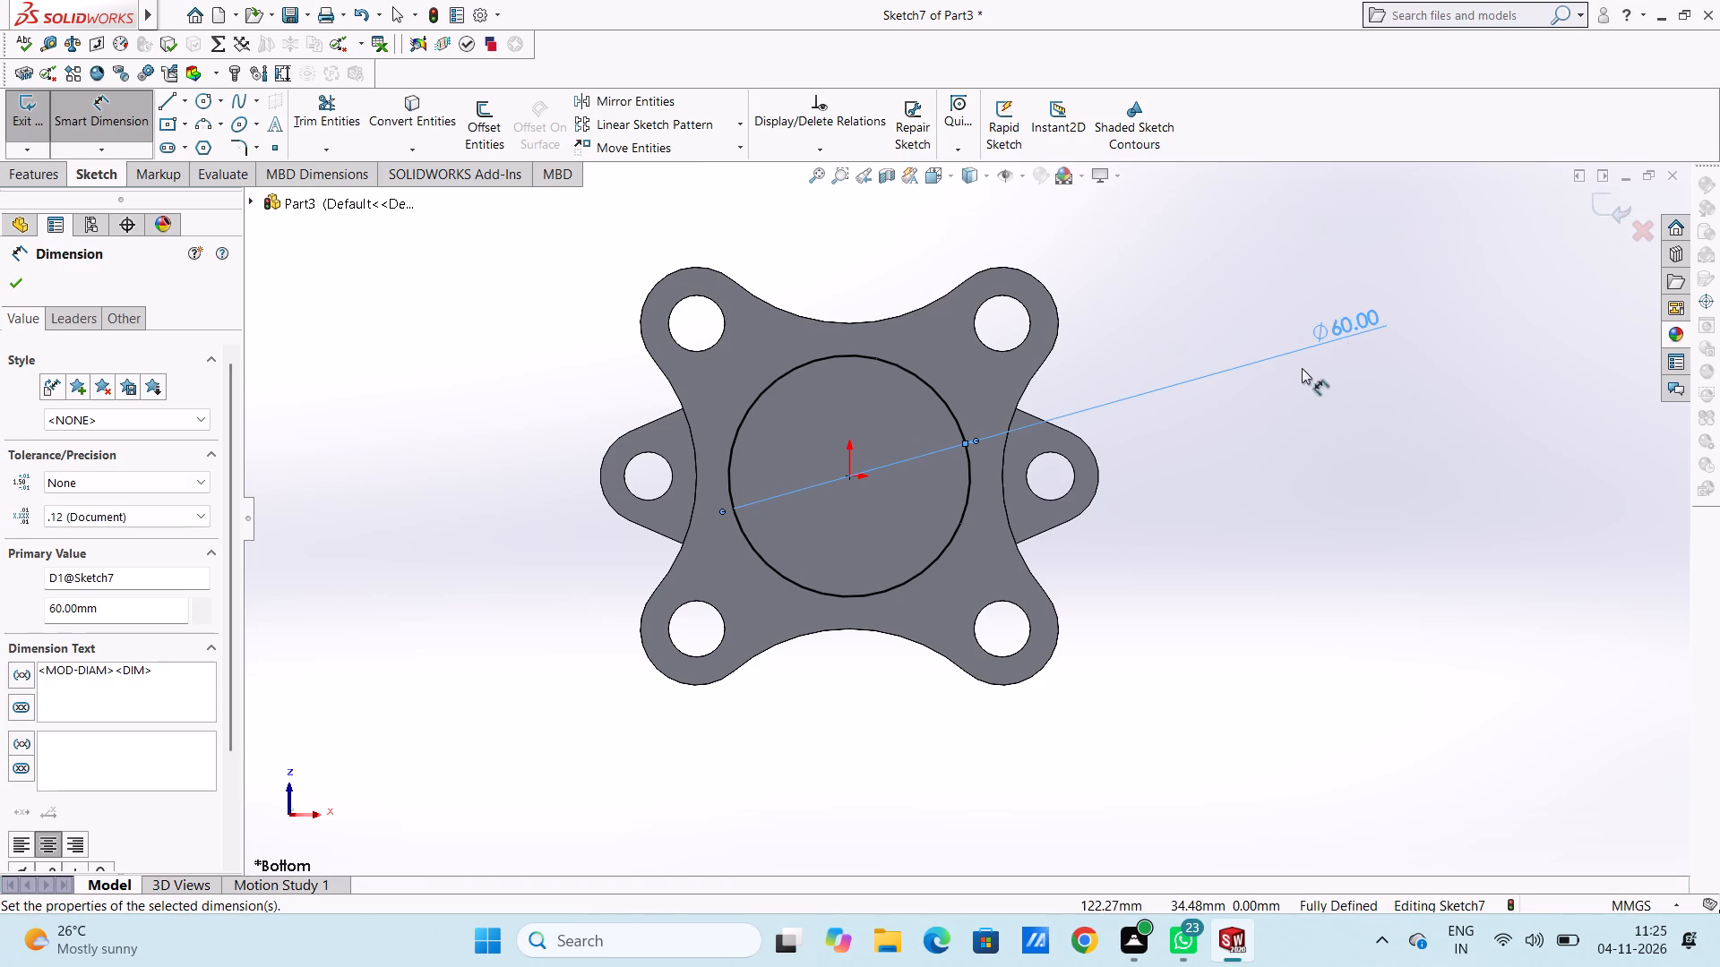
click(430, 449)
Cut the 60 mm circle upward into the base and boss with a blind Extruded Cut 40 mm deep.
middle_drag(527, 328, 485, 700)
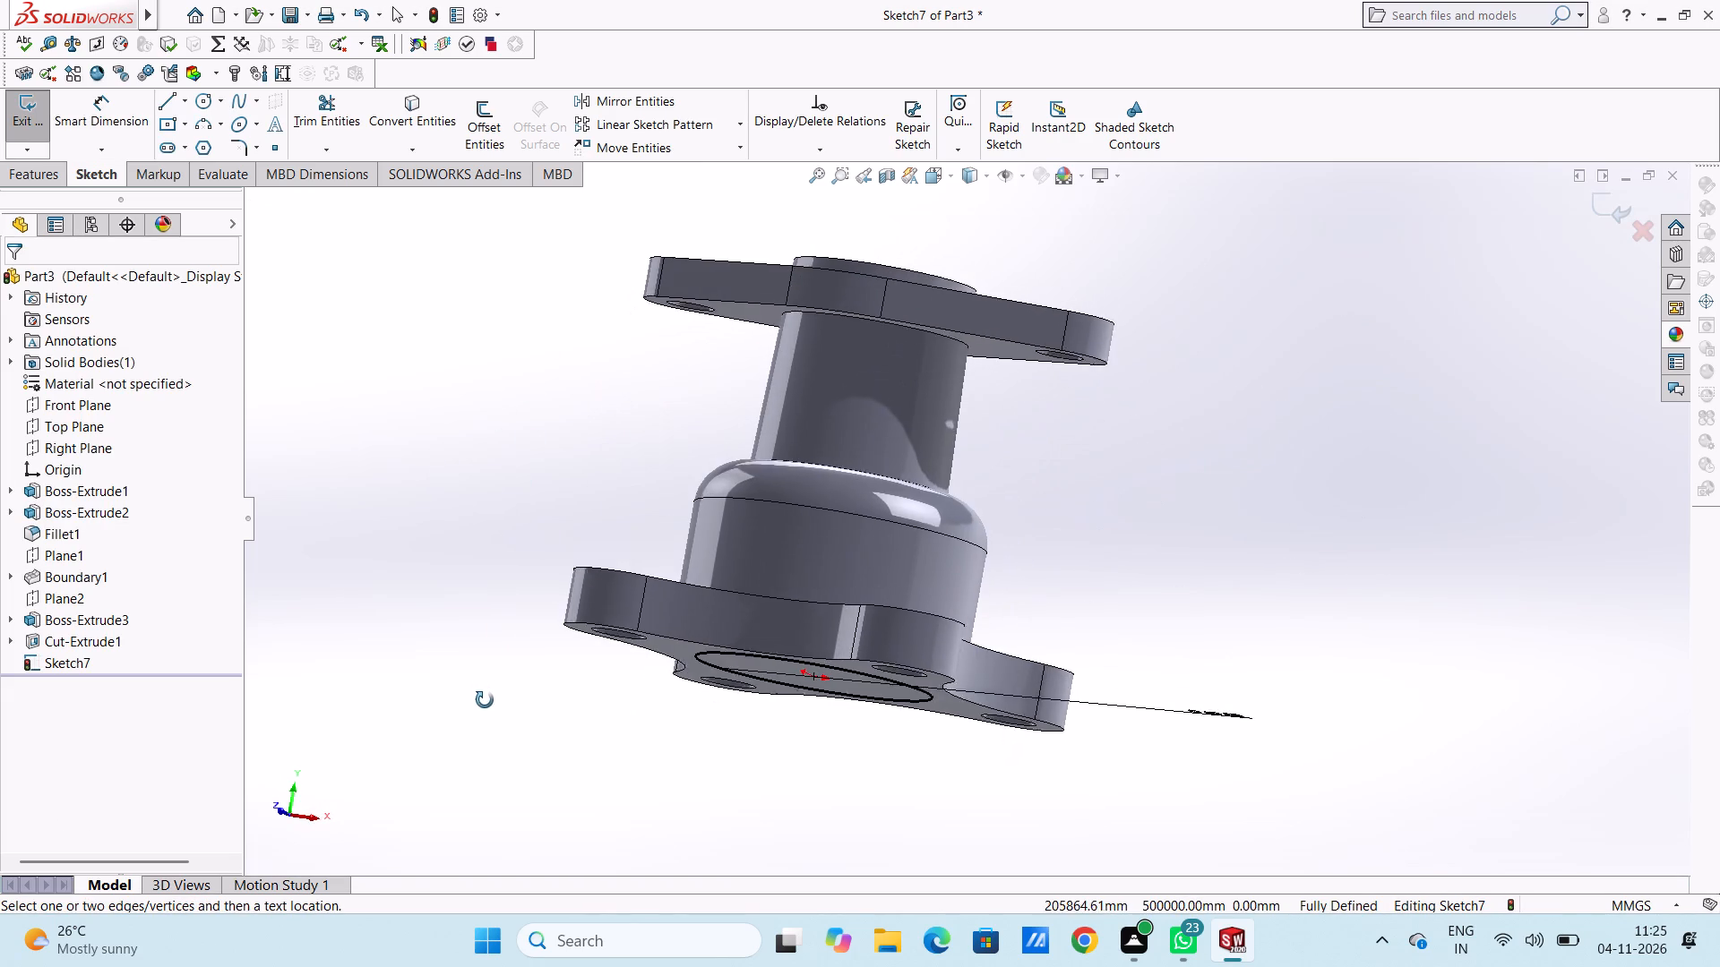
middle_drag(485, 700, 485, 702)
click(117, 112)
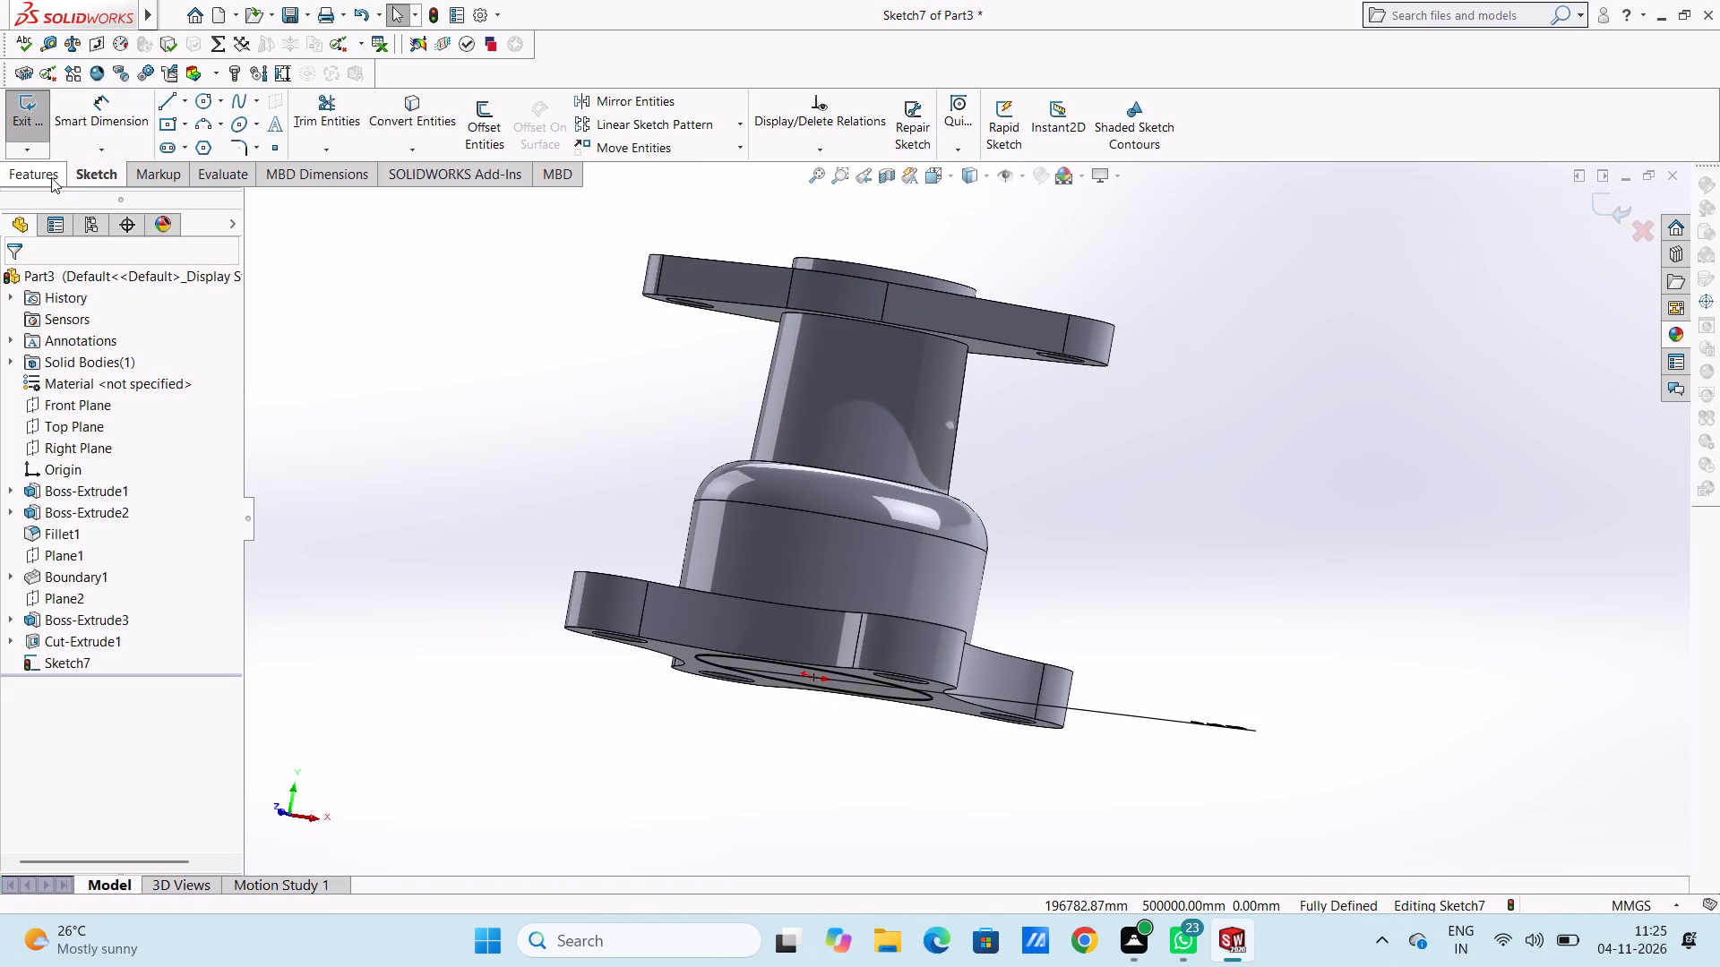
click(47, 174)
click(300, 124)
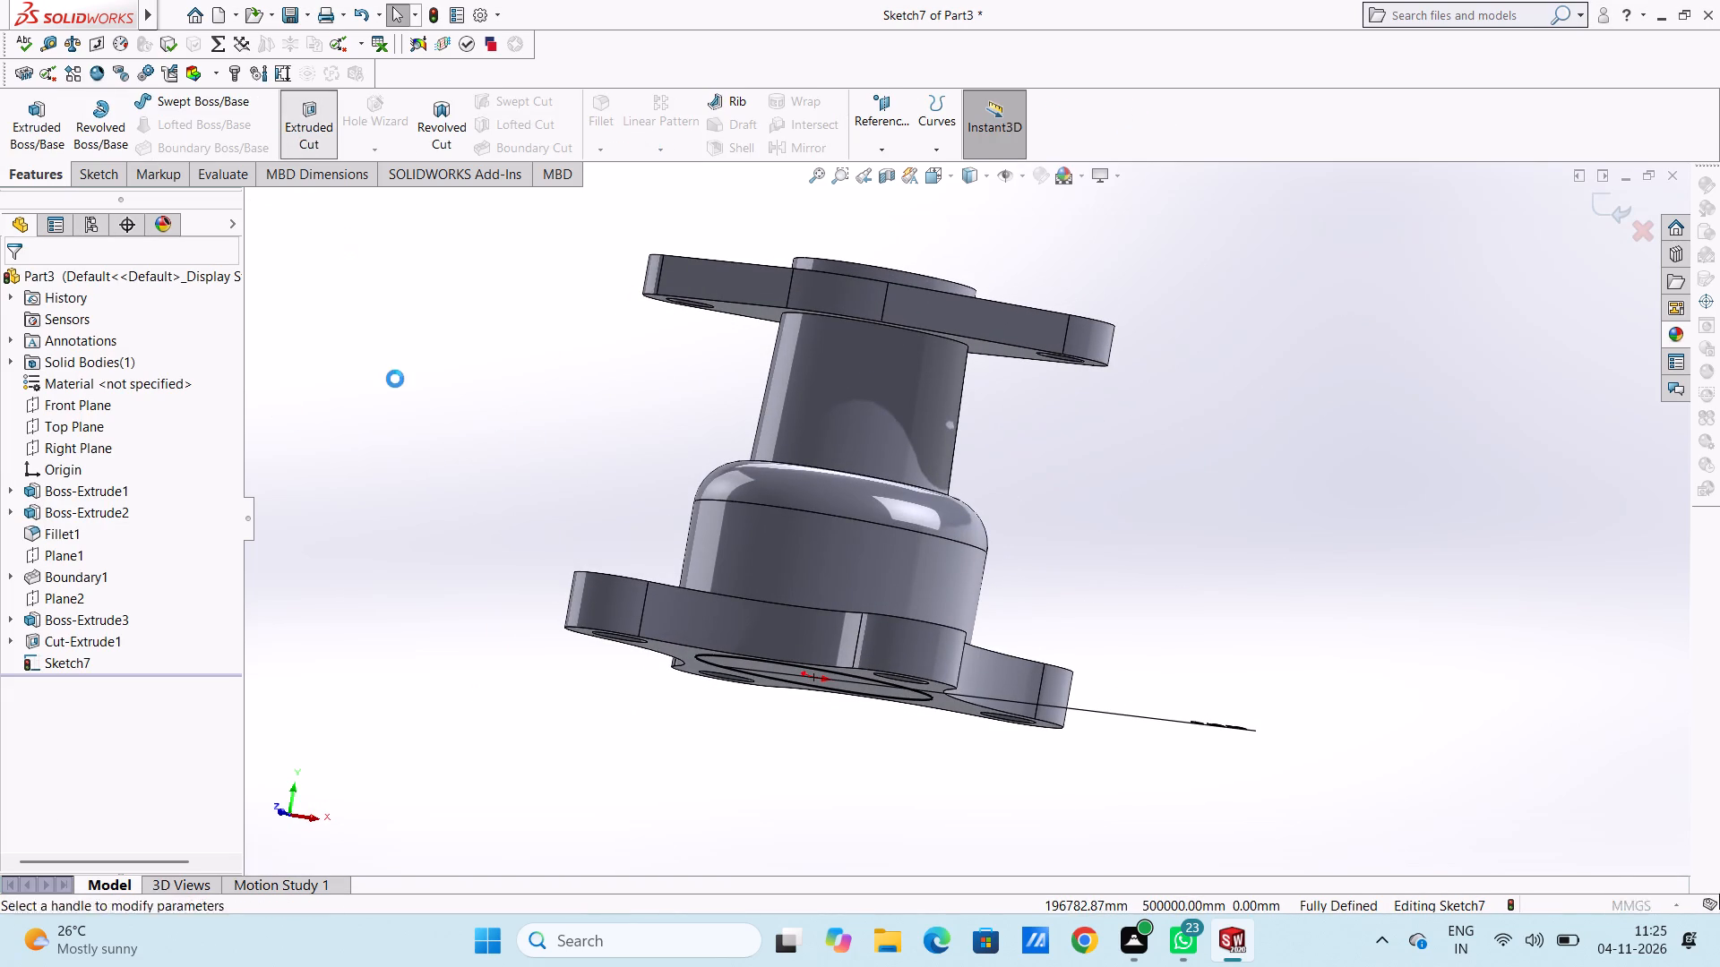
middle_drag(511, 389, 512, 456)
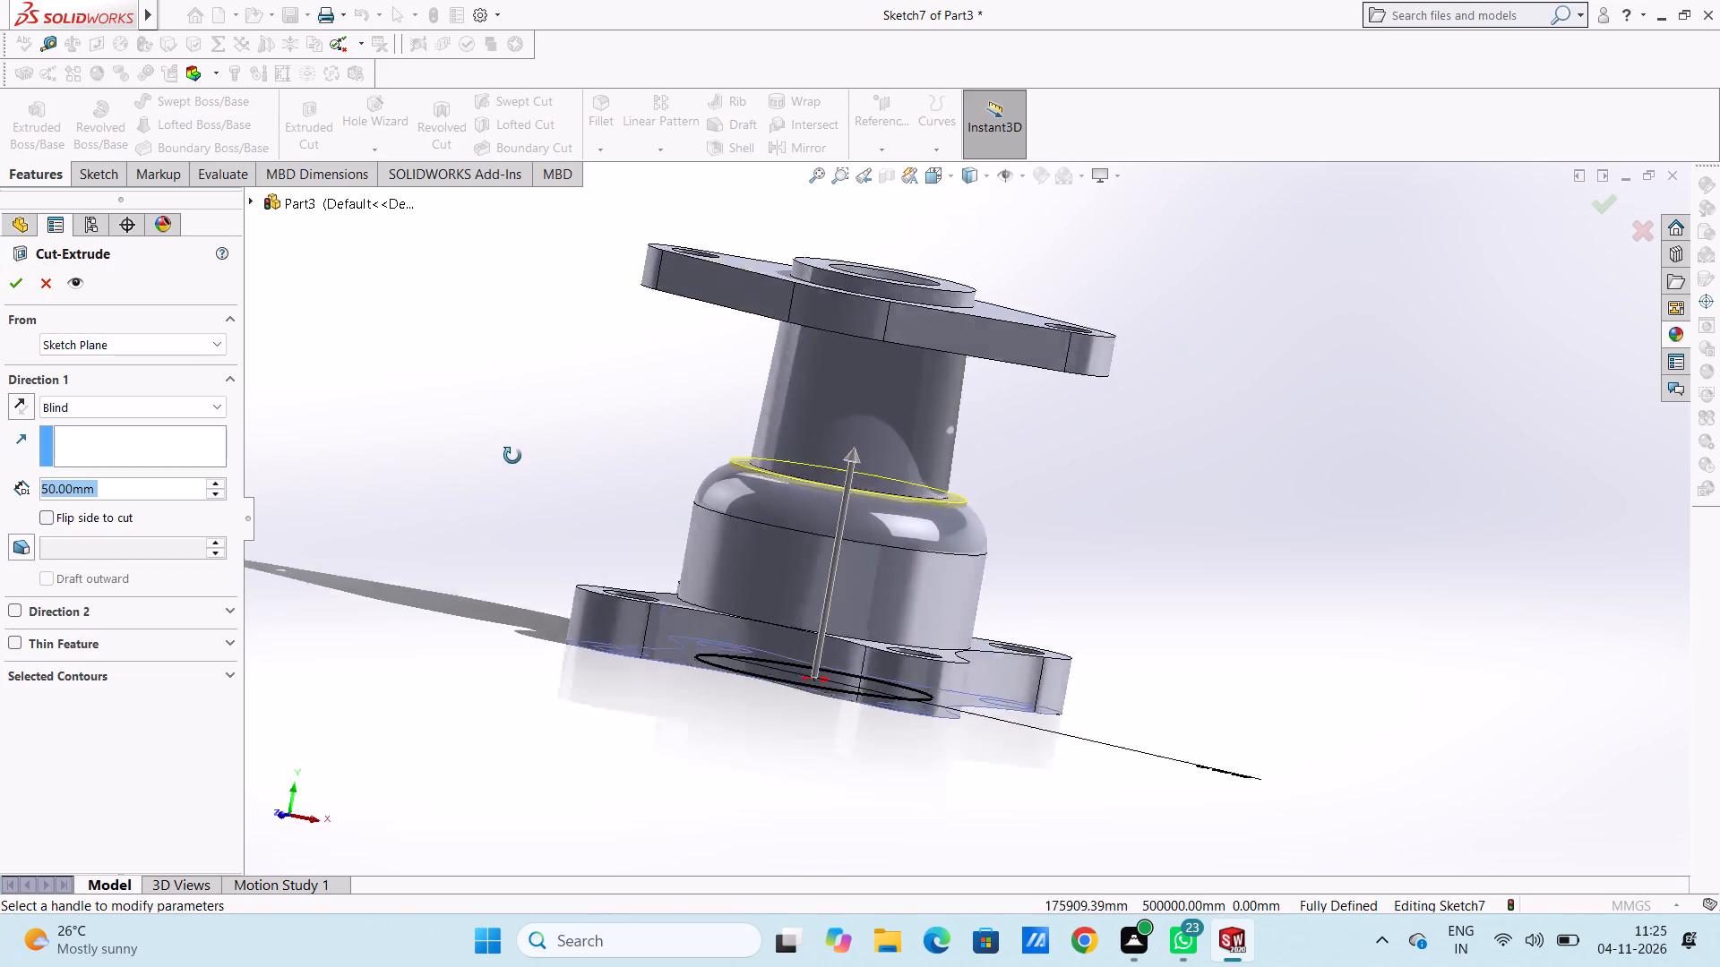
middle_drag(512, 456, 516, 409)
middle_drag(511, 562, 514, 431)
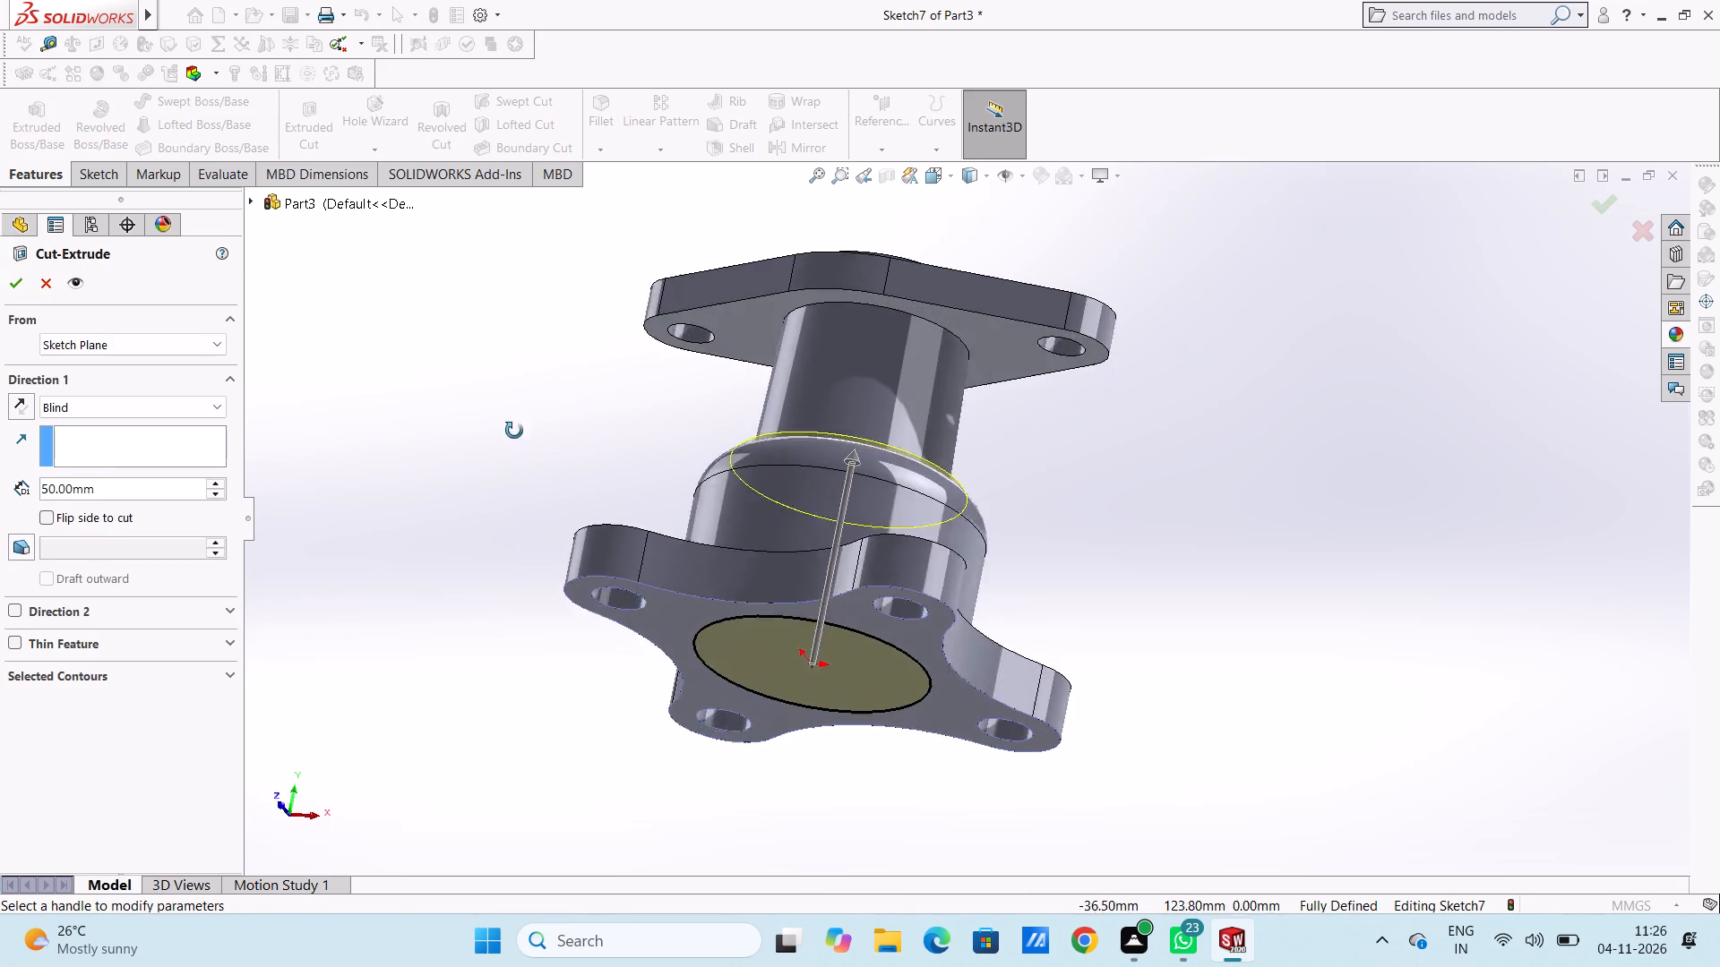
middle_drag(514, 431, 521, 395)
middle_drag(512, 521, 501, 634)
middle_drag(511, 427, 503, 561)
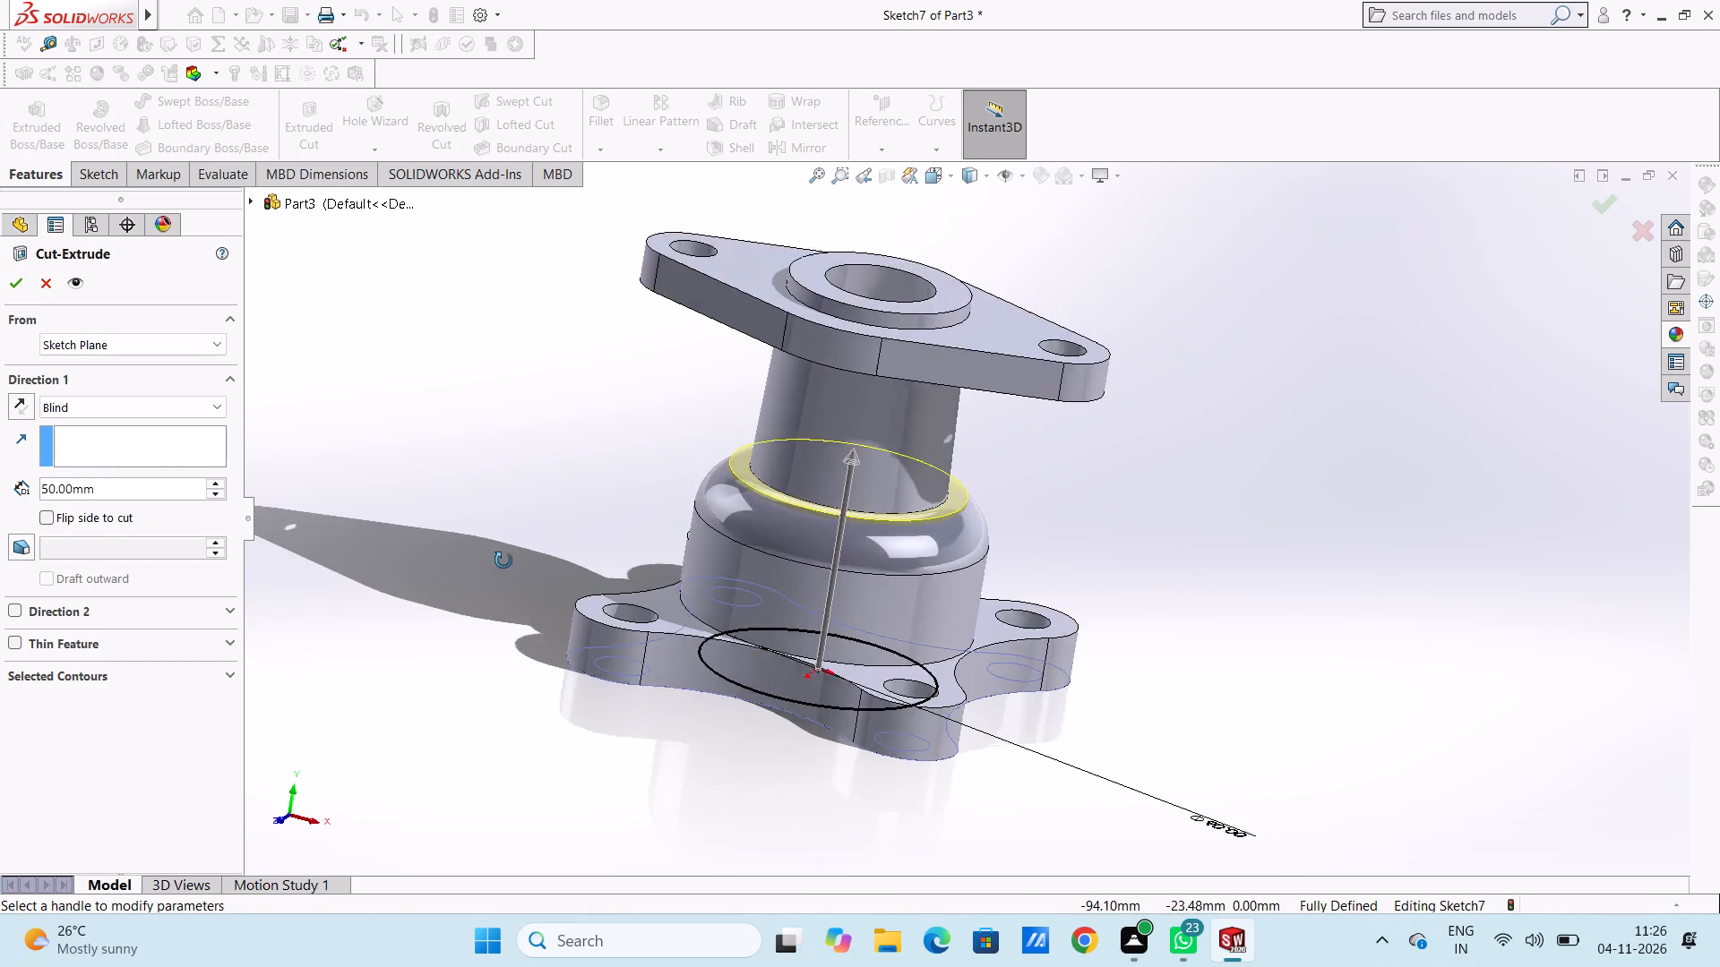
middle_drag(503, 561, 480, 446)
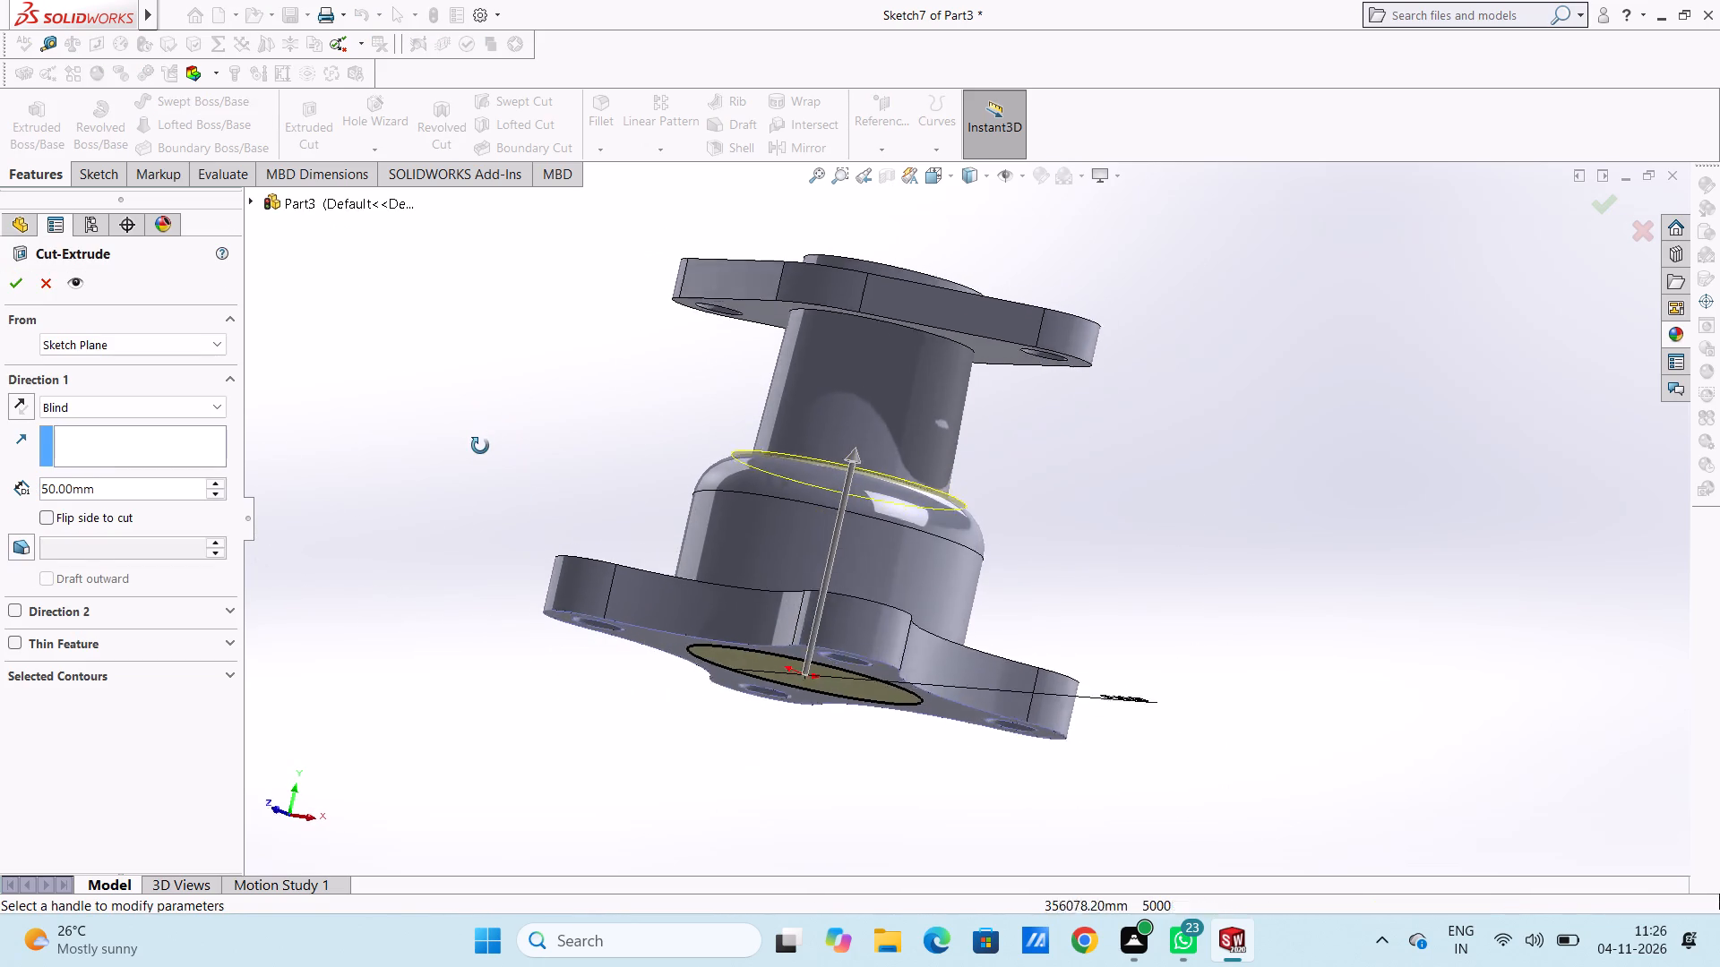
middle_drag(480, 446, 486, 453)
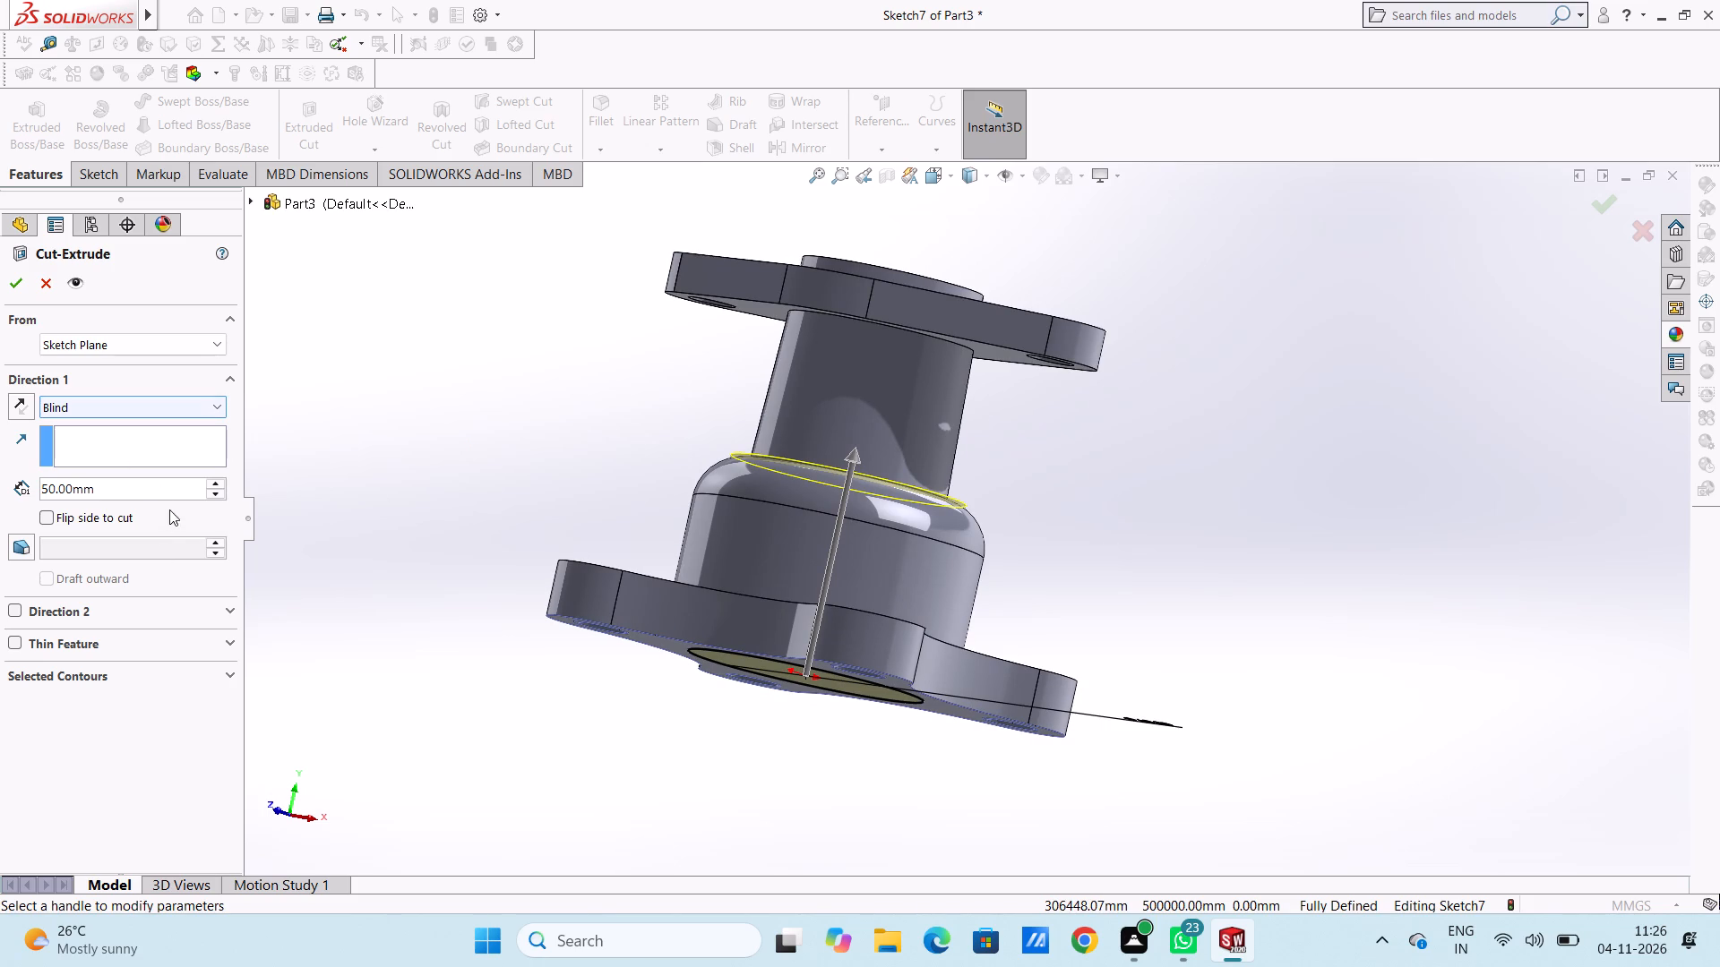
double_click(184, 485)
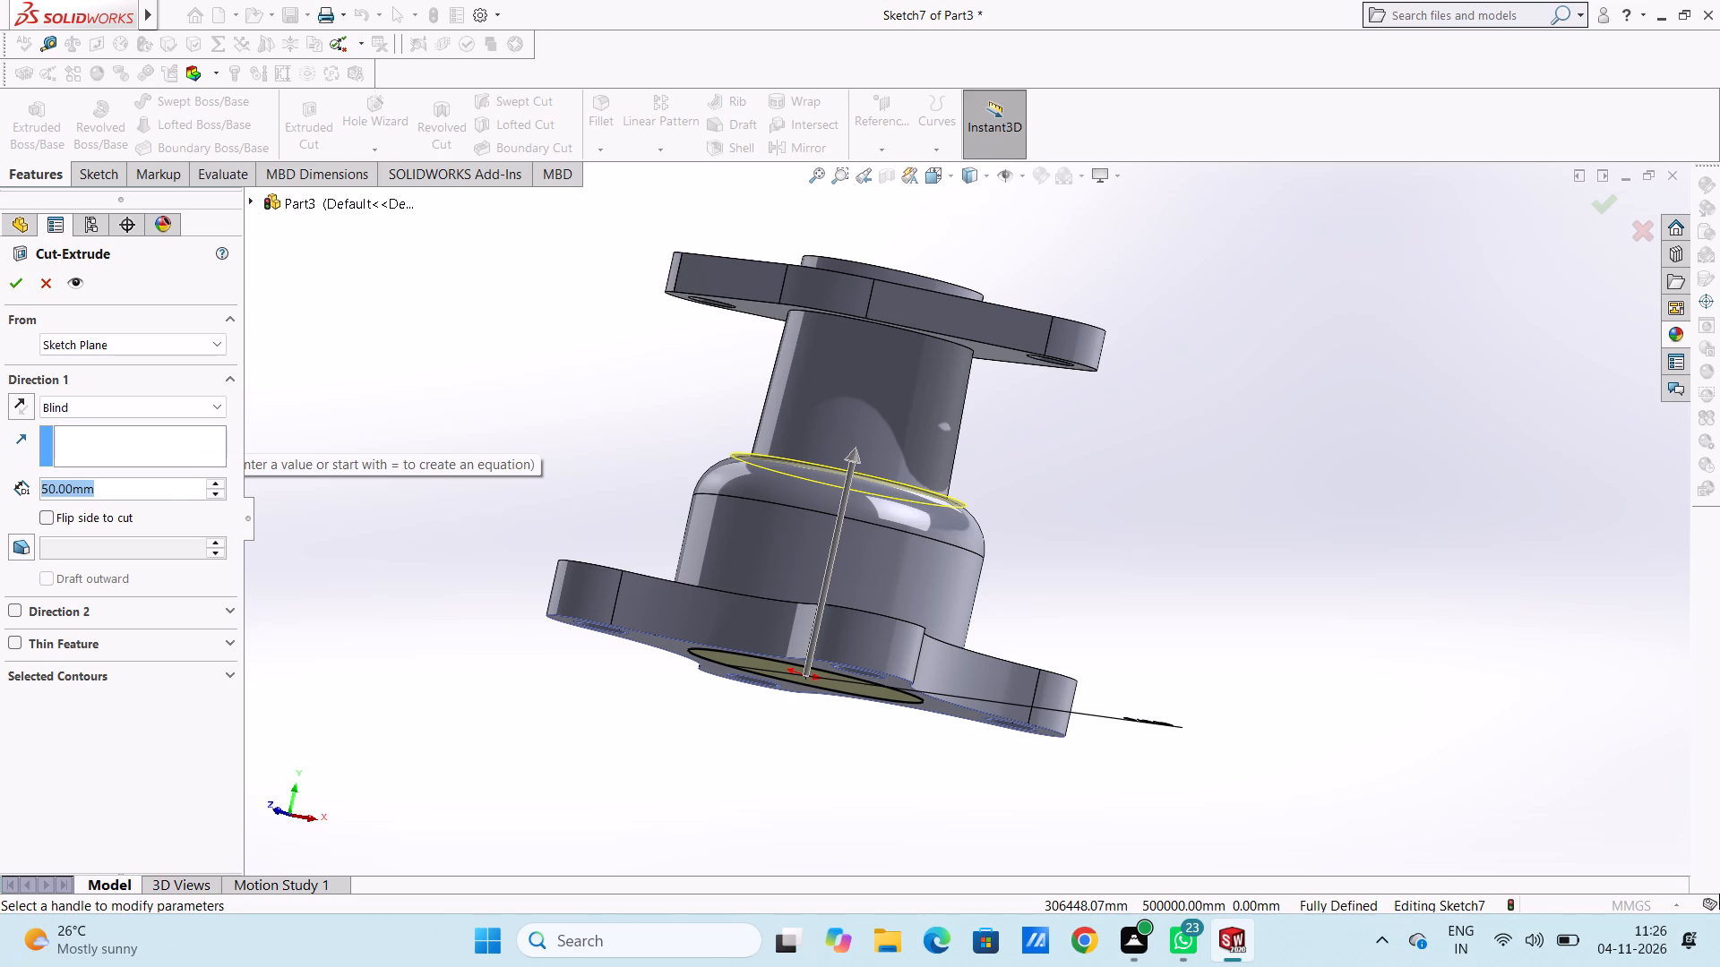
text(40)
key(Return)
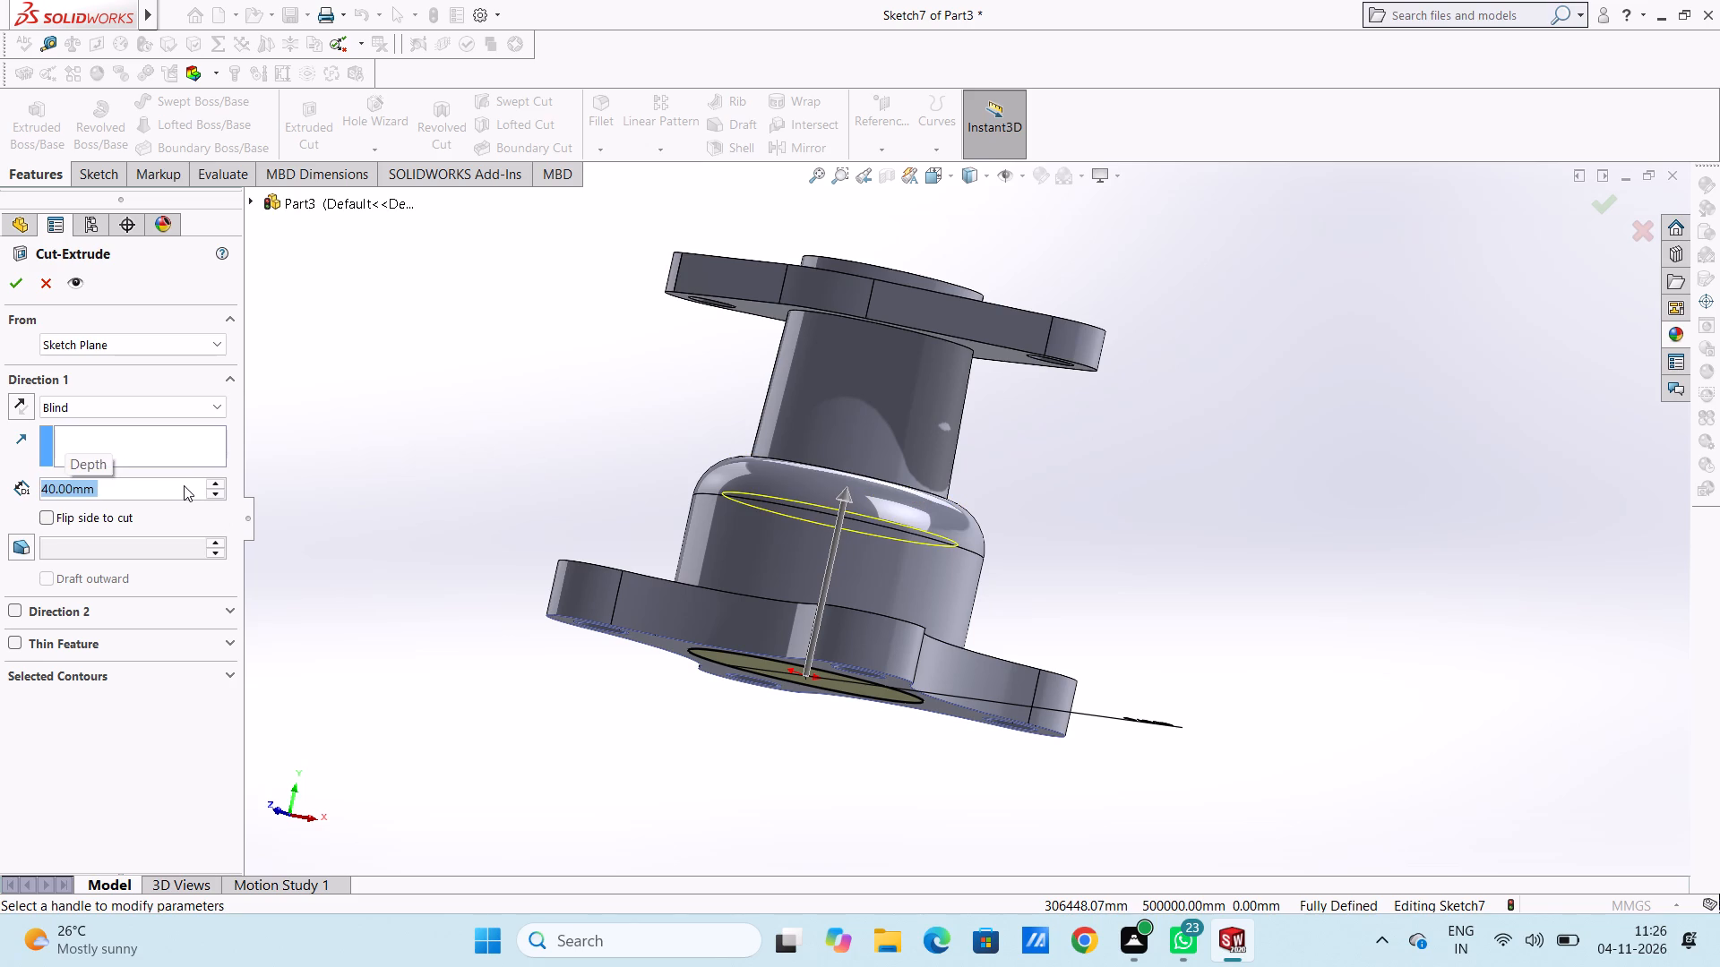
click(11, 288)
click(374, 372)
Start a second extruded cut from the same 60 mm circle sketch, with an 11-degree inward draft.
middle_drag(475, 674, 482, 500)
scroll(789, 547, up, 3)
middle_drag(1123, 592, 1122, 439)
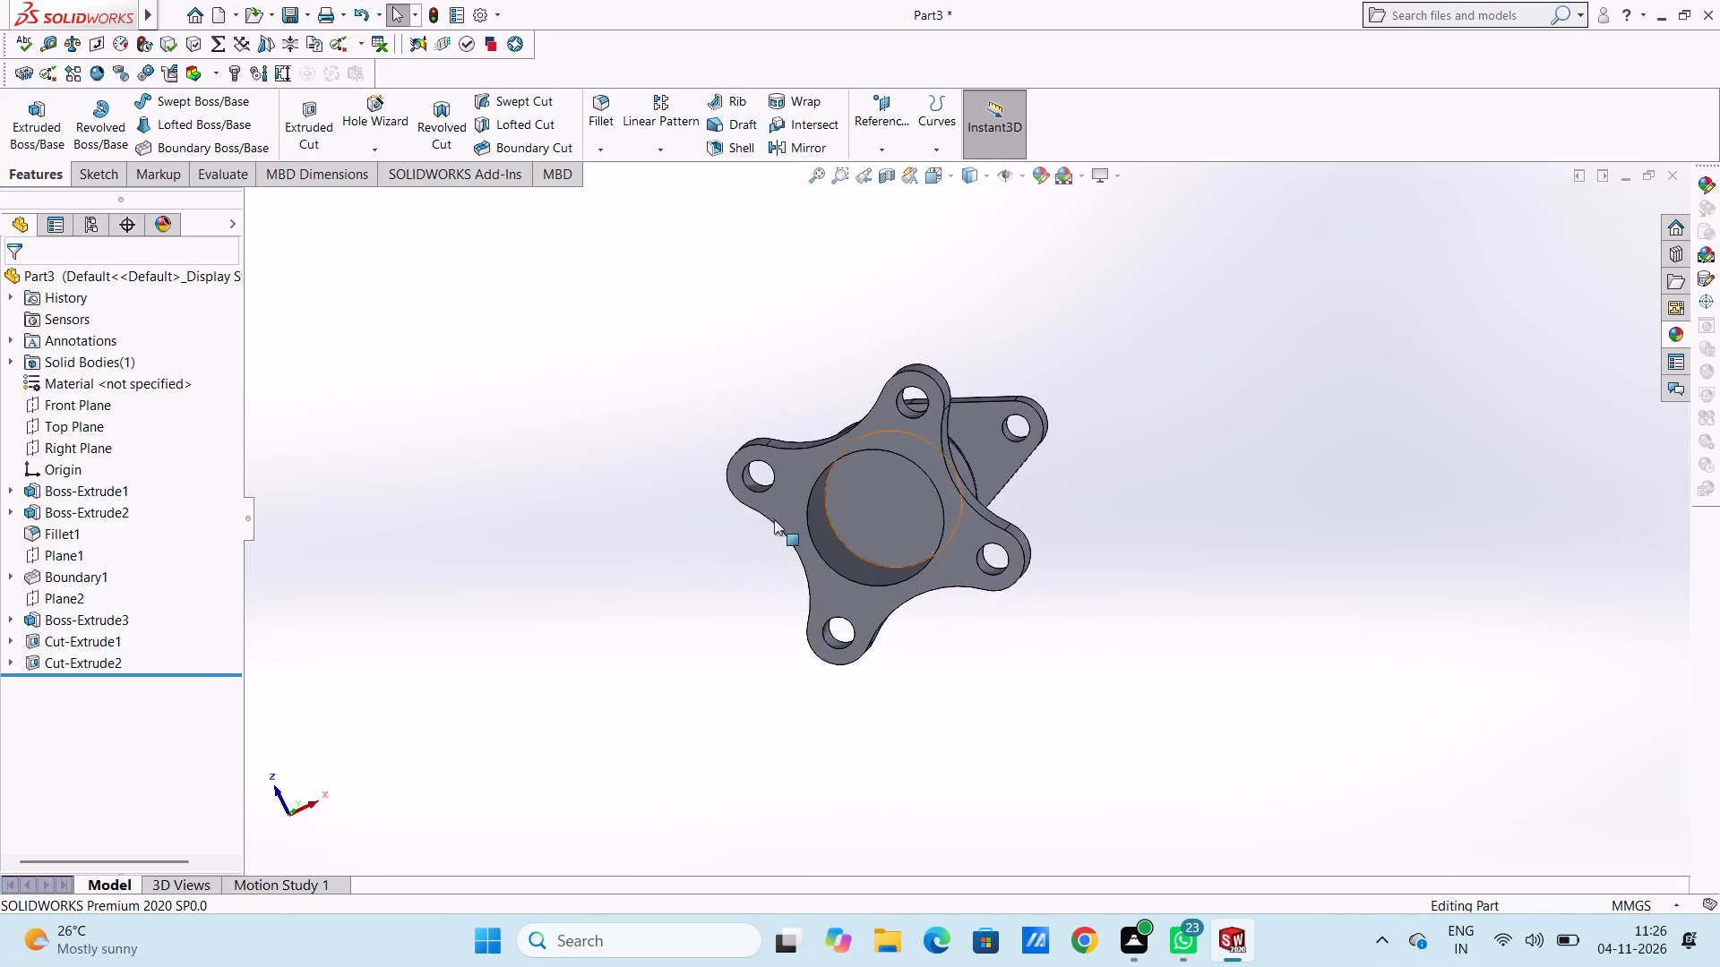
scroll(691, 492, down, 5)
middle_drag(1144, 535, 1163, 491)
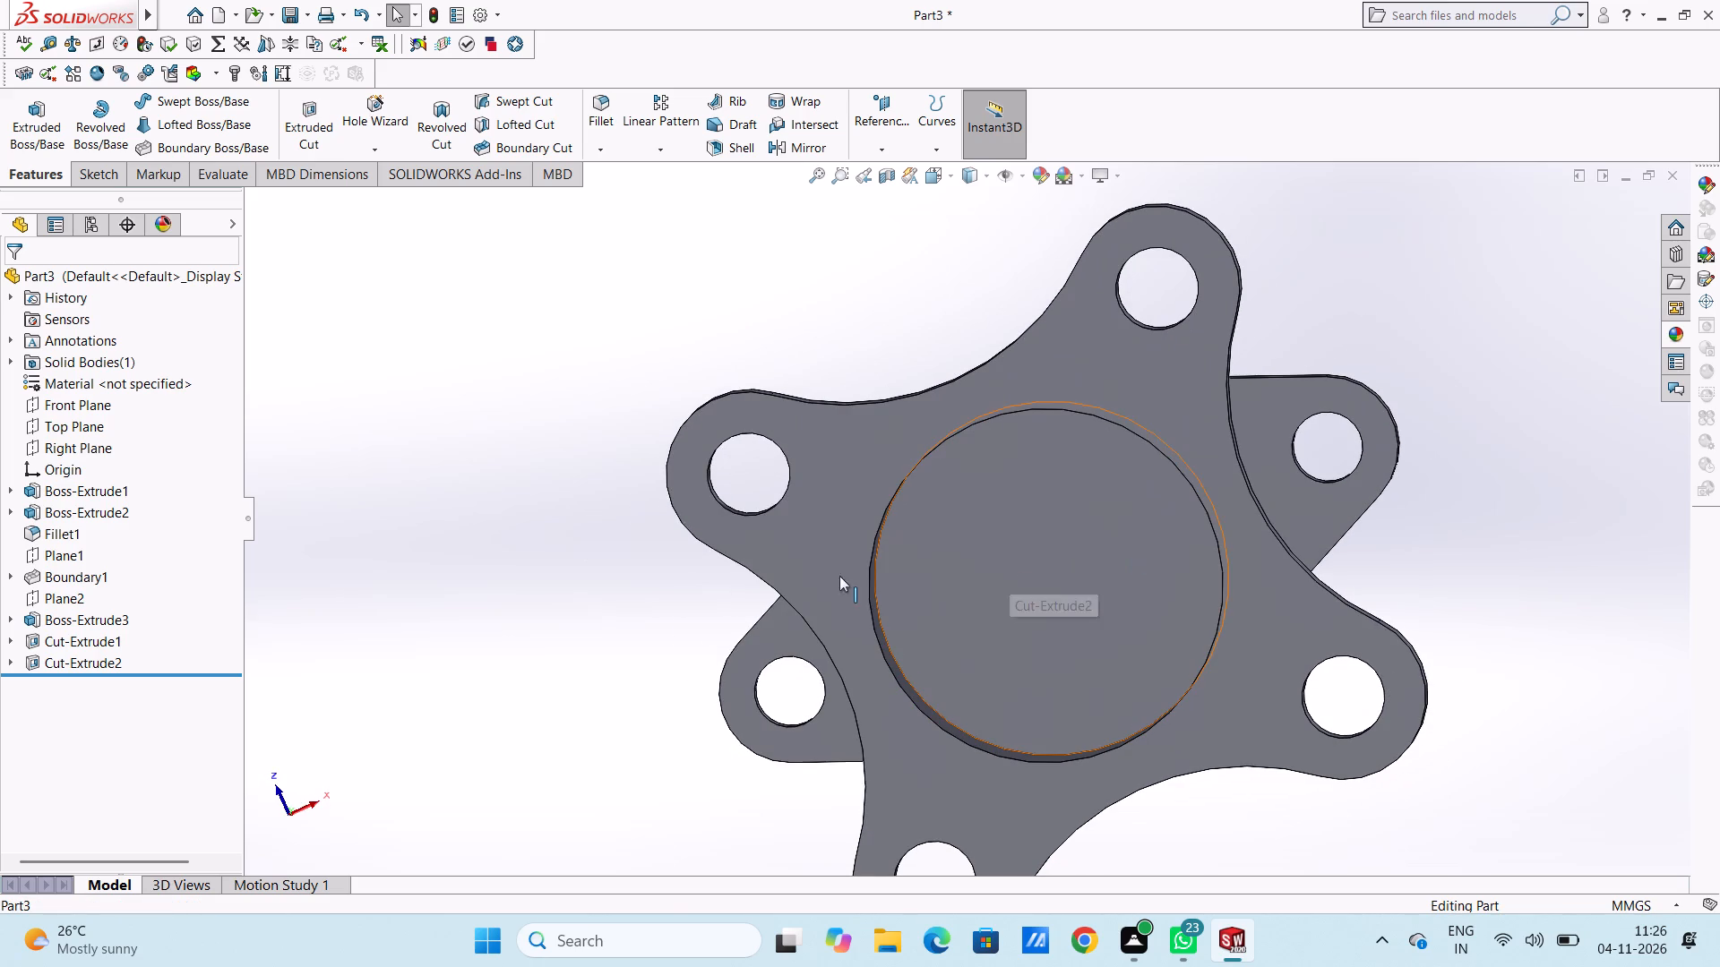
click(6, 662)
click(85, 680)
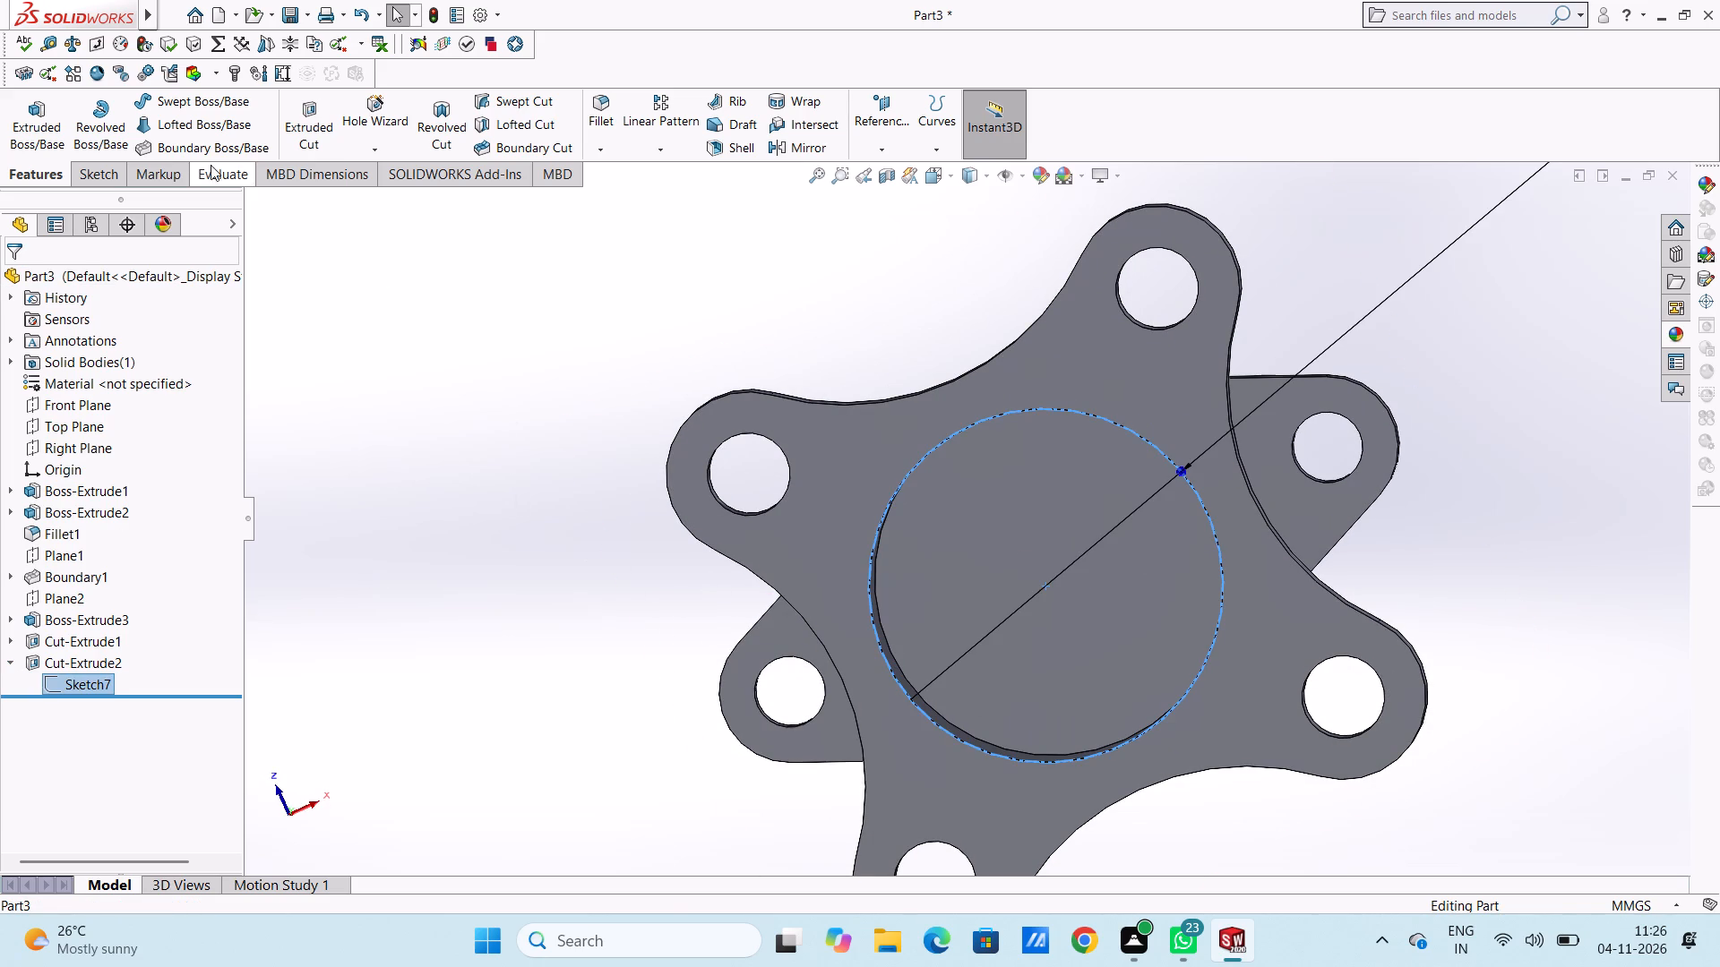
click(322, 124)
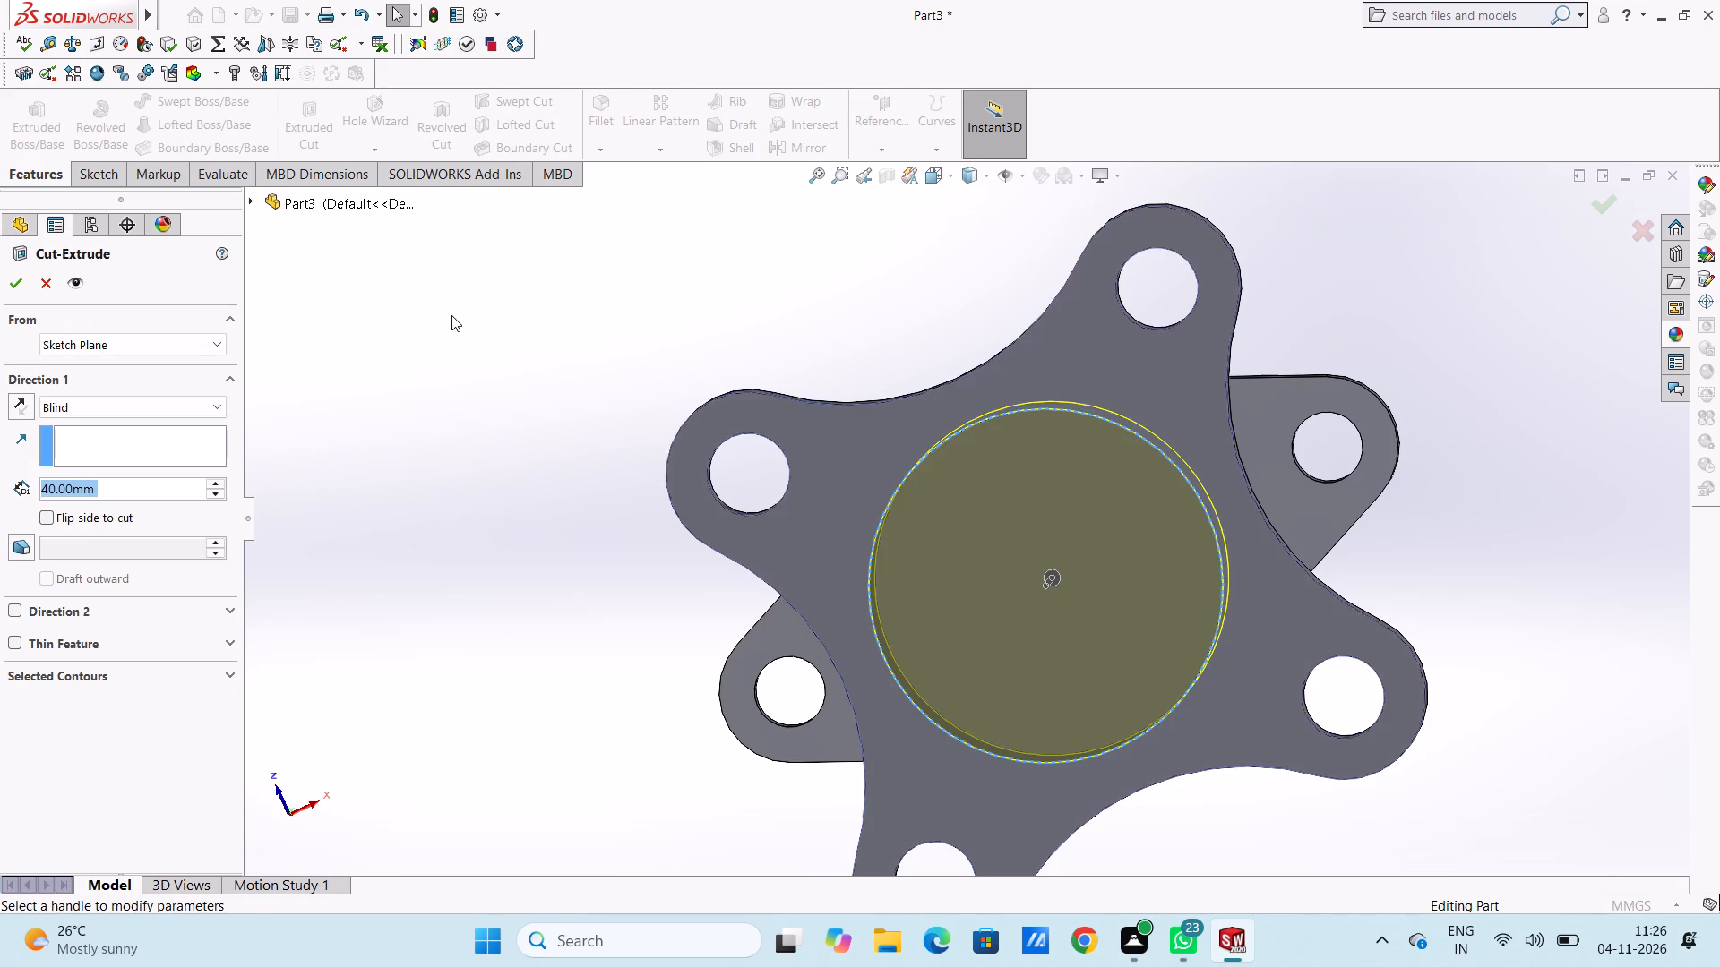
middle_drag(456, 326, 451, 557)
scroll(451, 543, up, 4)
middle_drag(708, 270, 669, 463)
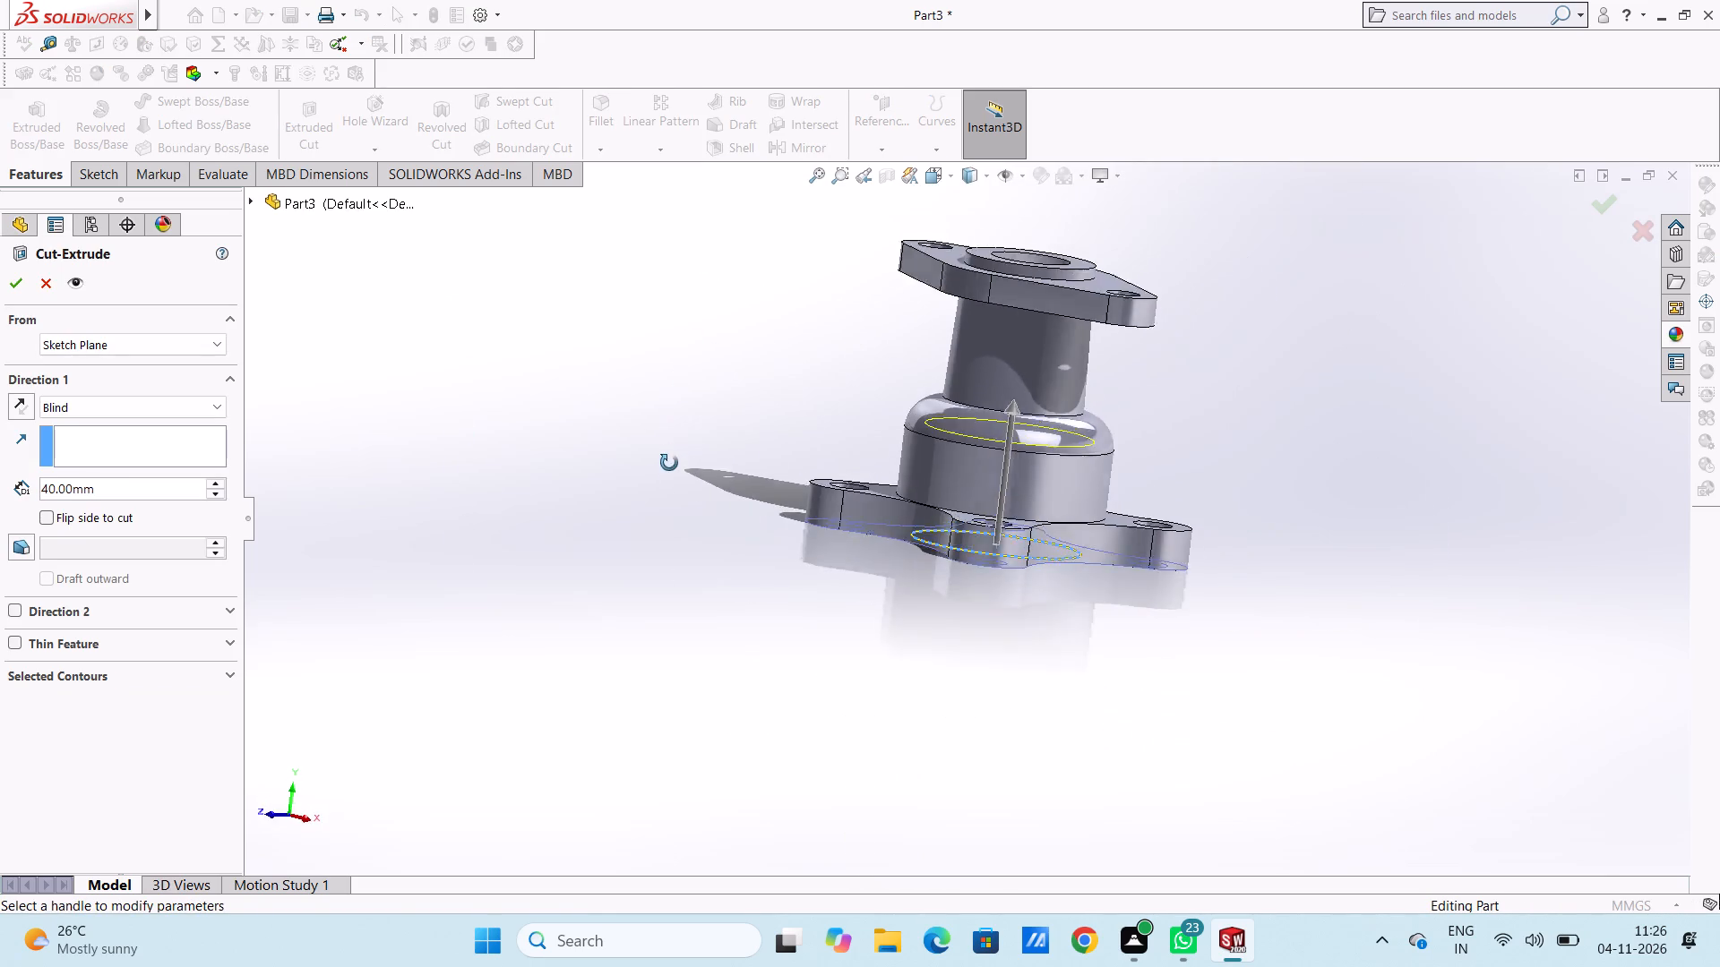
middle_drag(669, 463, 659, 437)
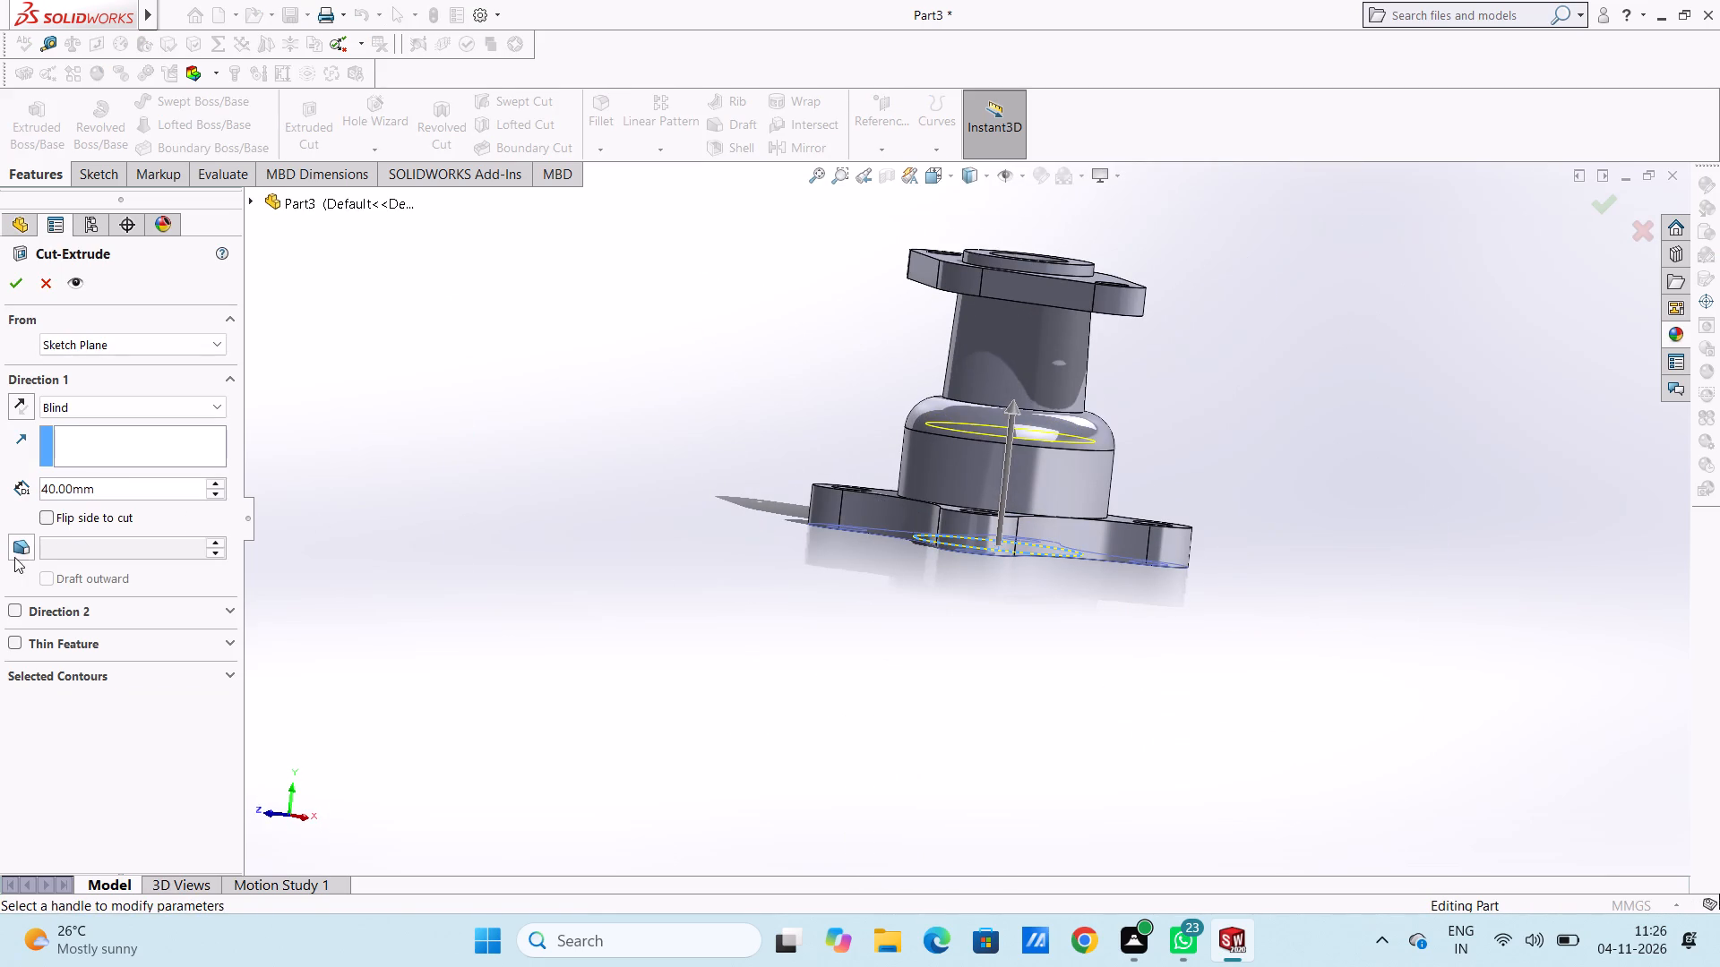
click(24, 542)
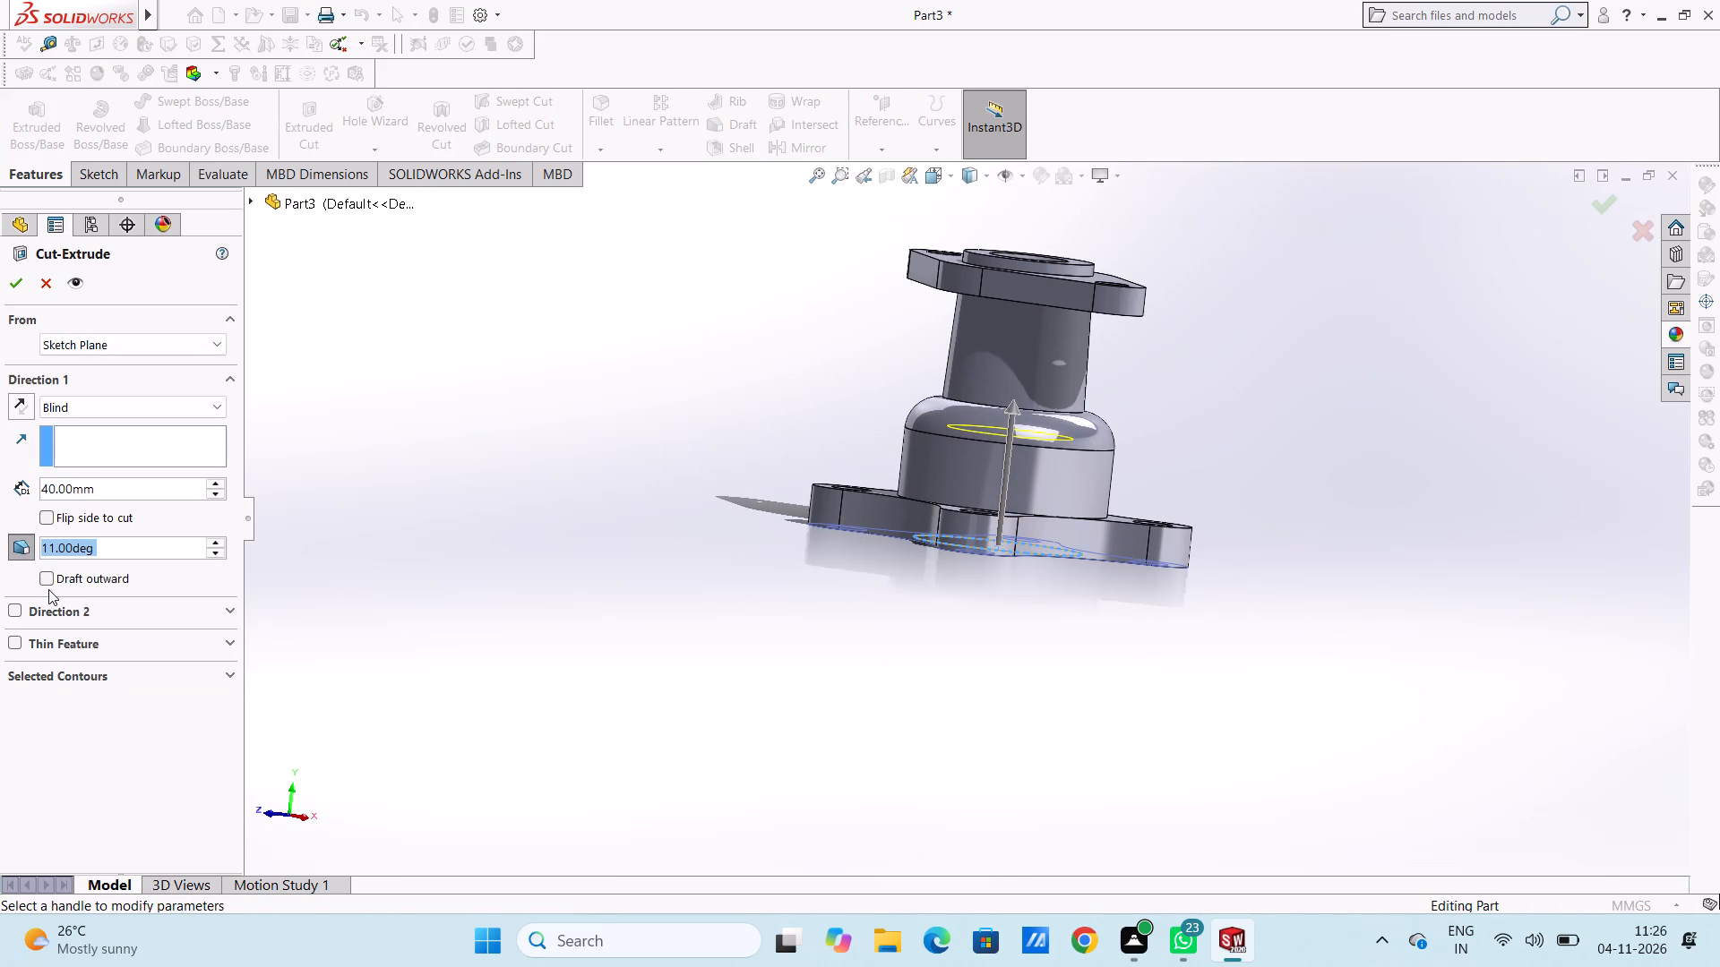
click(47, 579)
click(46, 579)
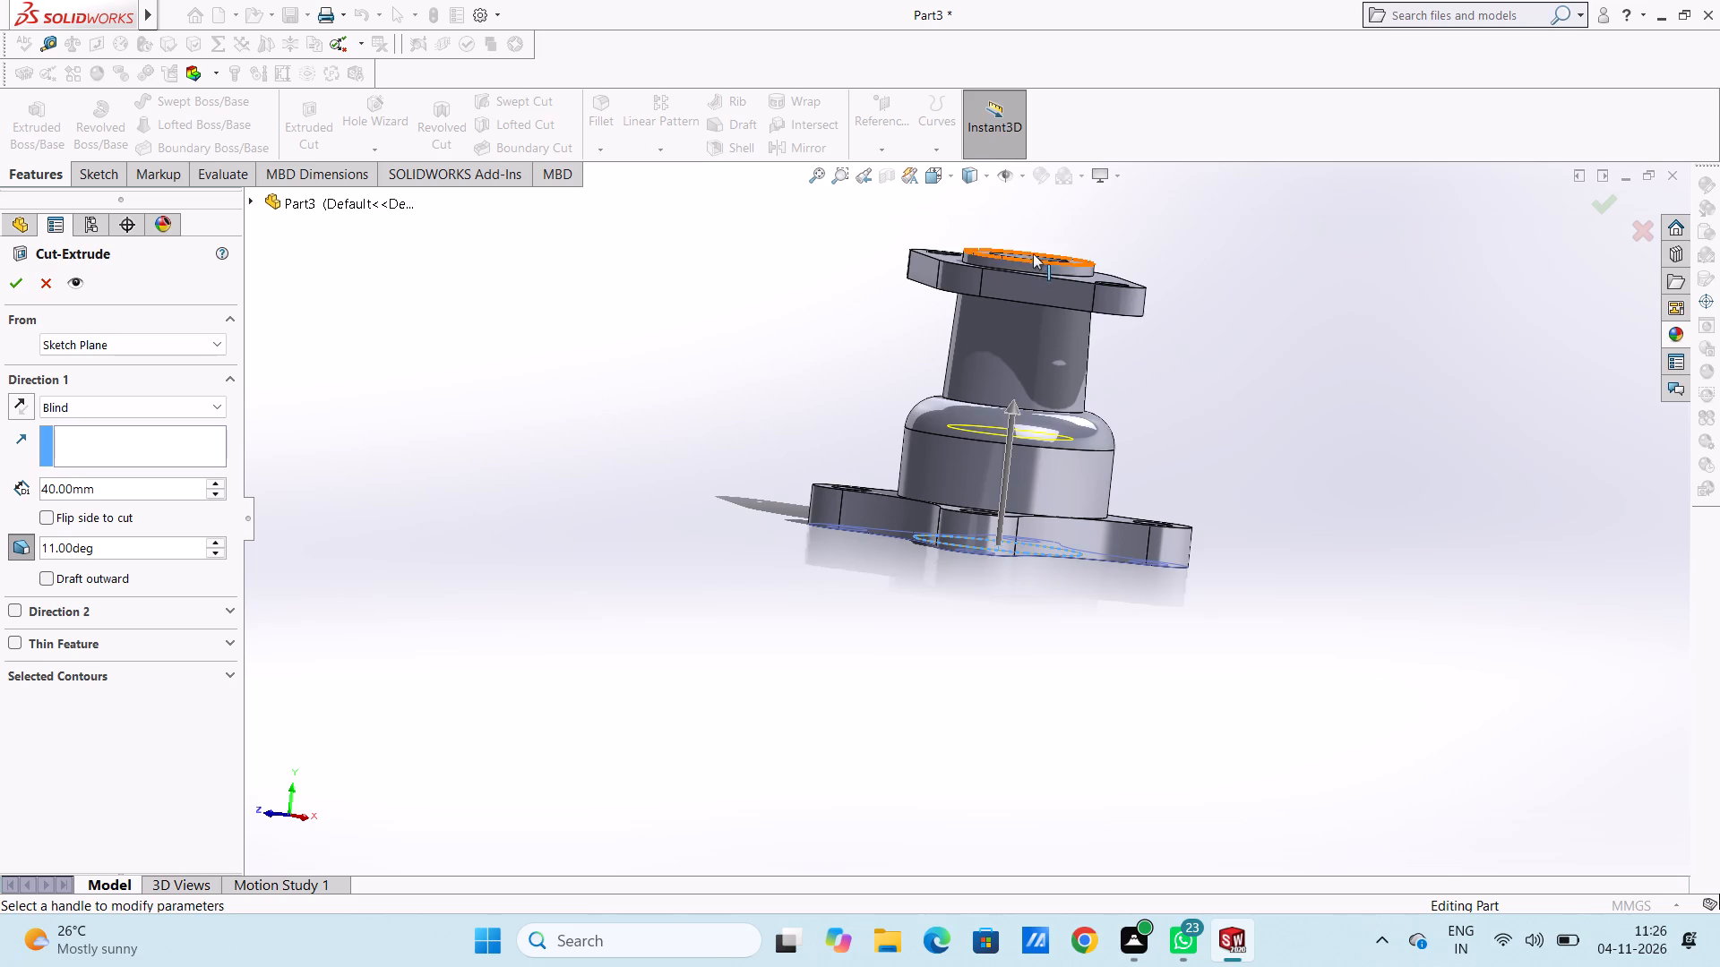
Extend the drafted cut's blind depth to 54 mm, up into the neck, and complete the cut.
scroll(1048, 261, down, 3)
middle_click(1126, 397)
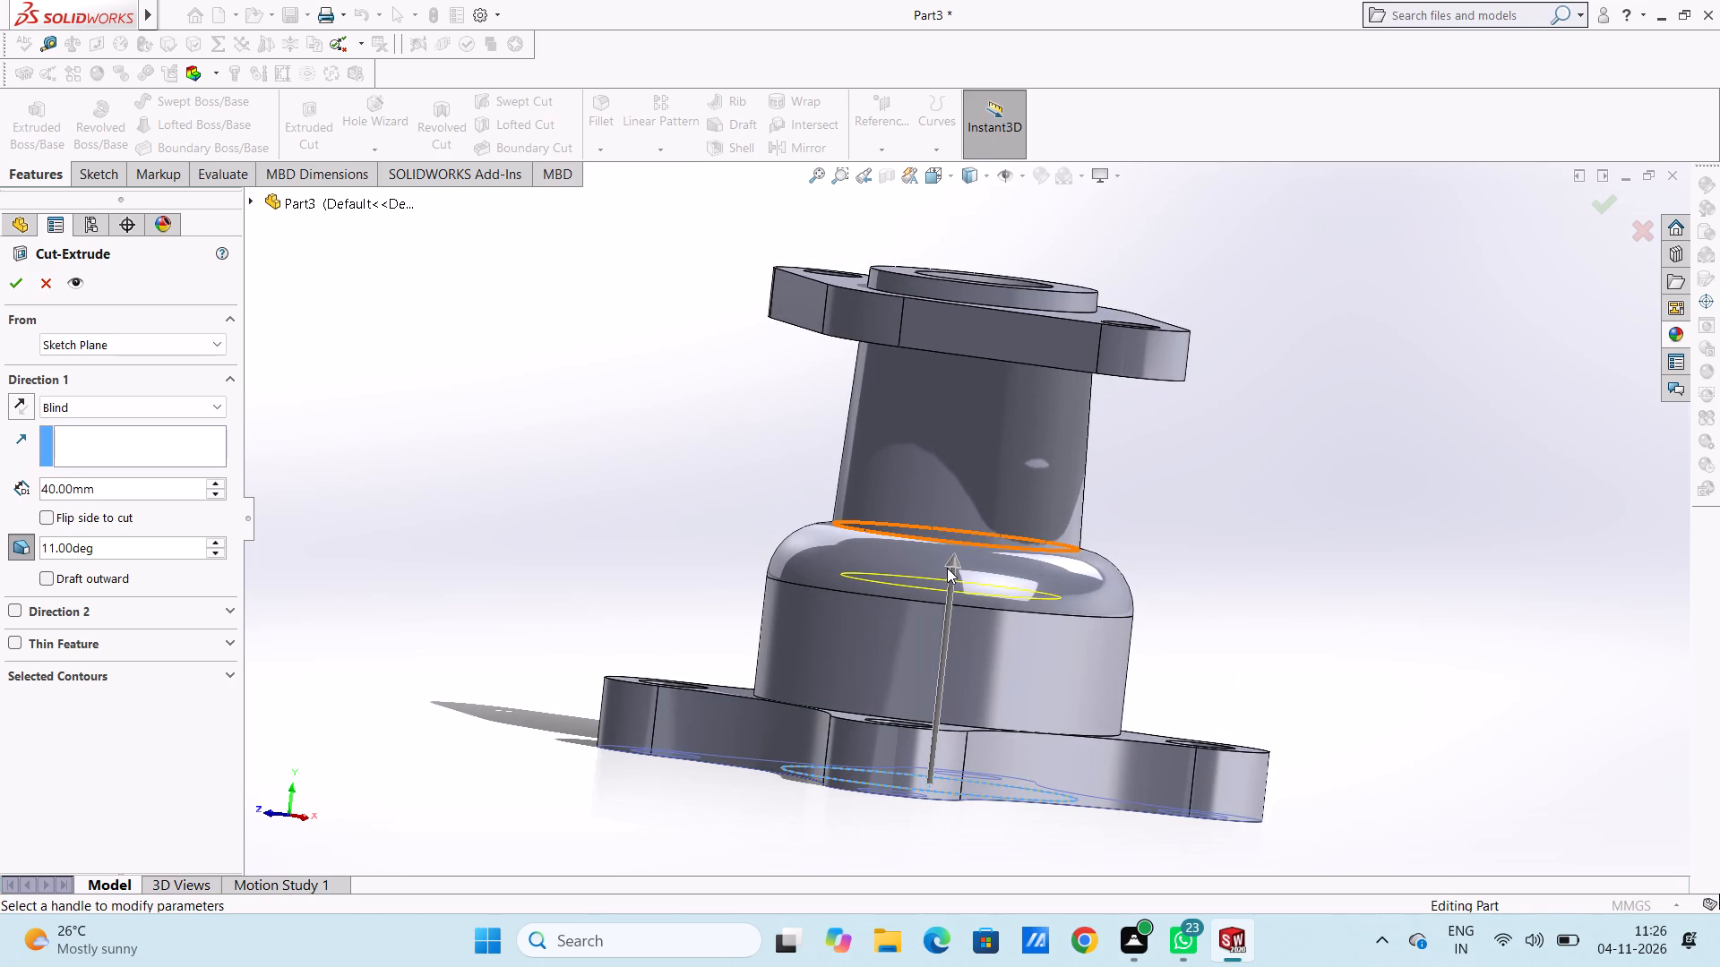
drag(954, 569, 953, 536)
drag(953, 561, 960, 527)
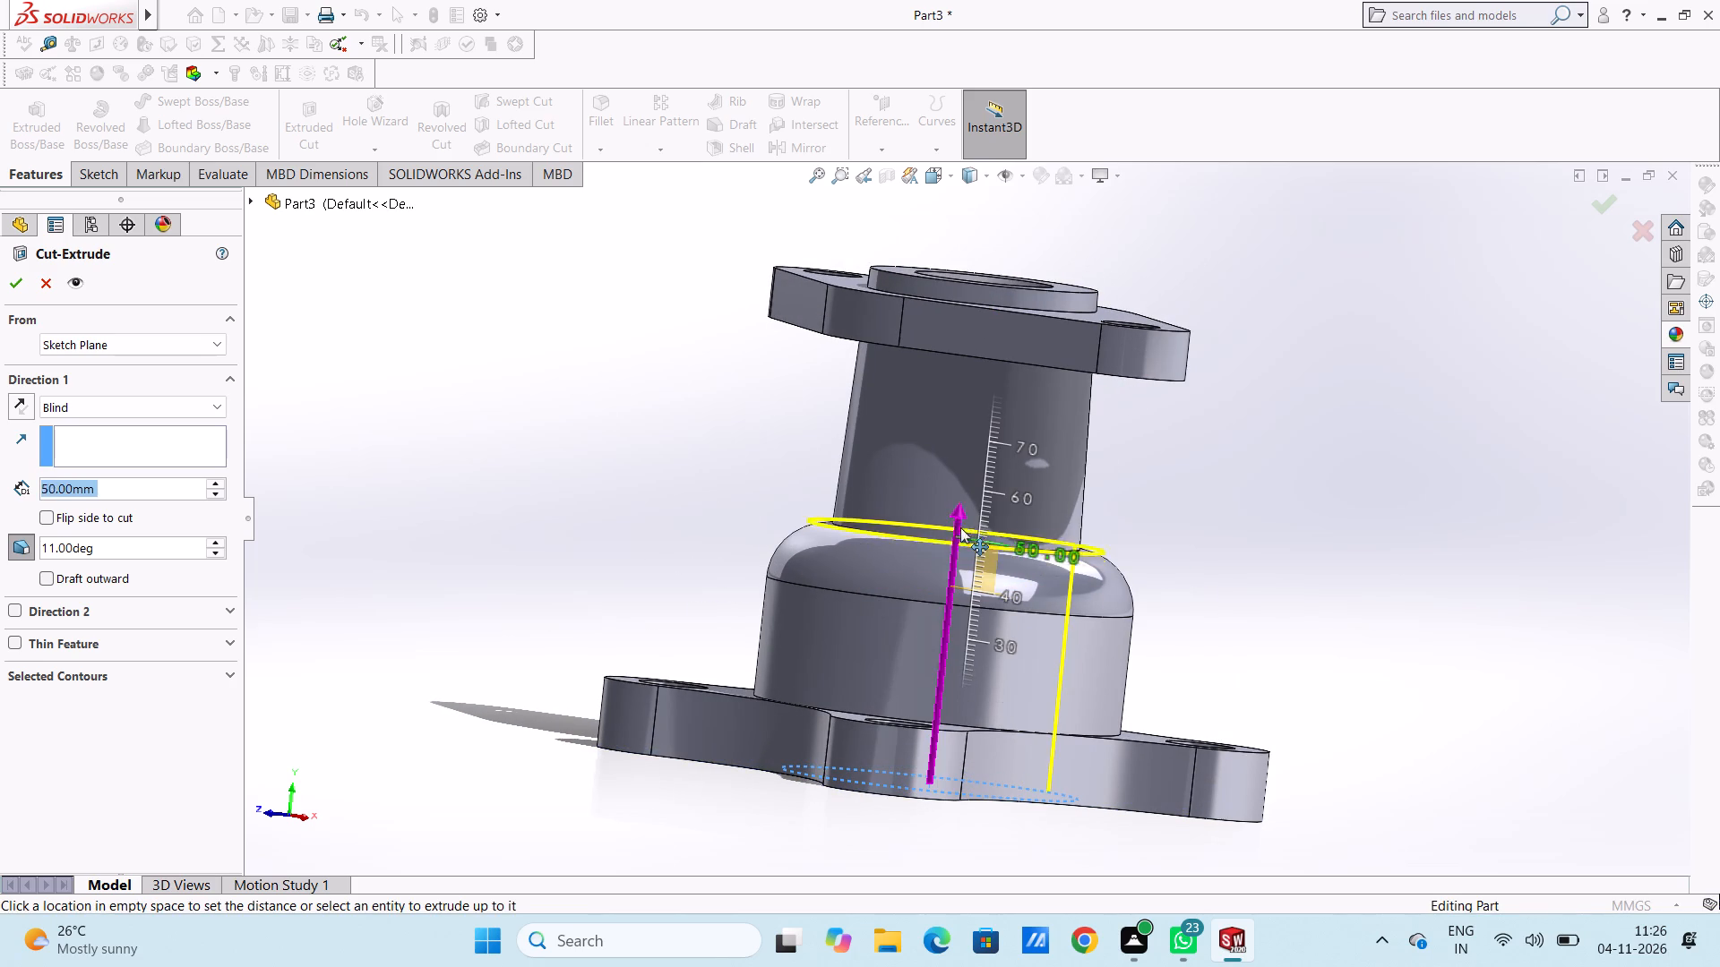
drag(960, 527, 974, 521)
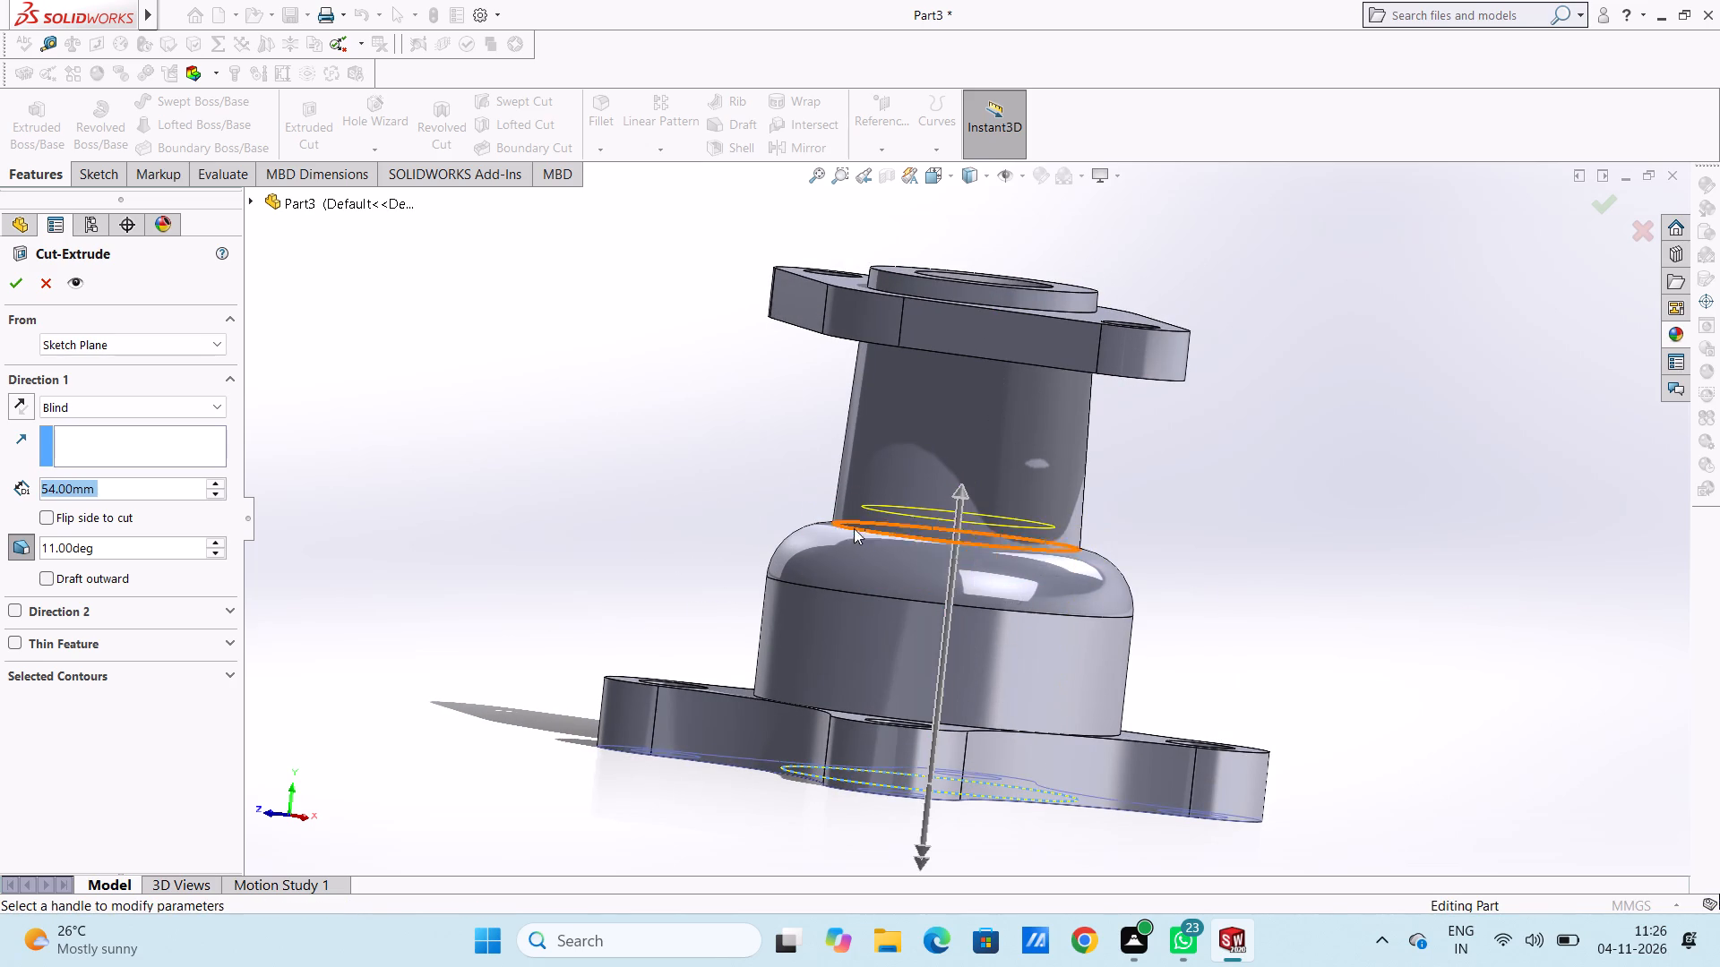
middle_click(758, 424)
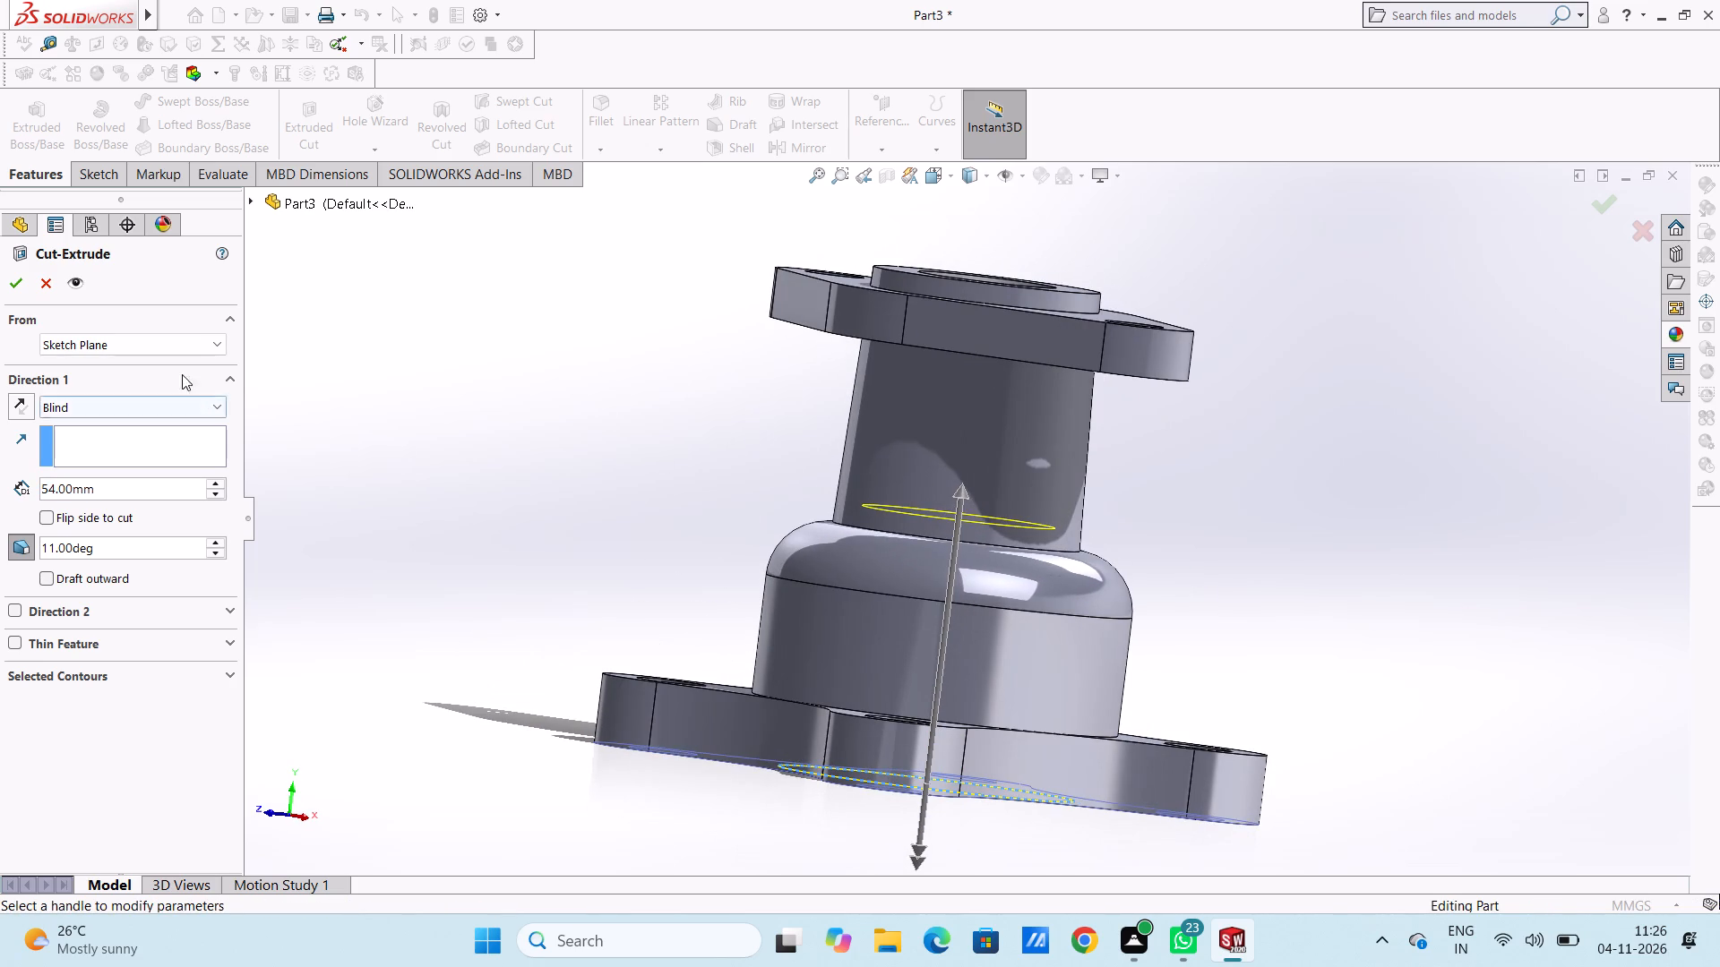
click(9, 283)
click(513, 426)
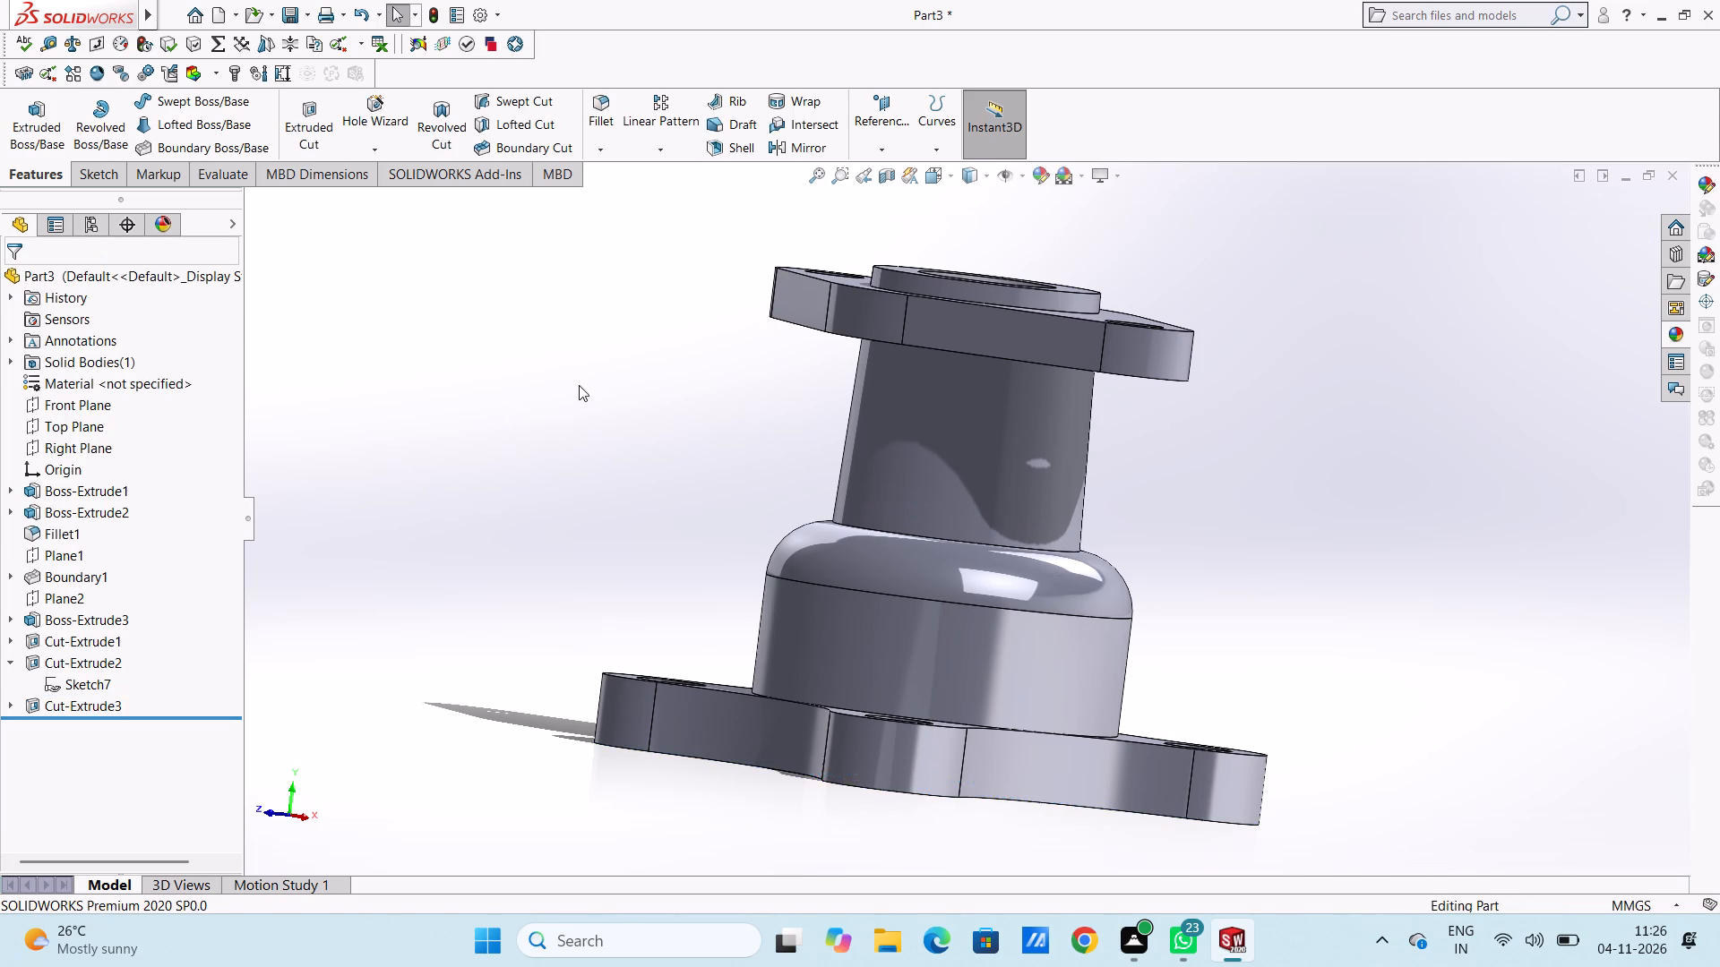
Examine the through-opening from above and below to check how the lower and upper cuts meet.
middle_drag(579, 385, 554, 666)
middle_drag(553, 561, 527, 547)
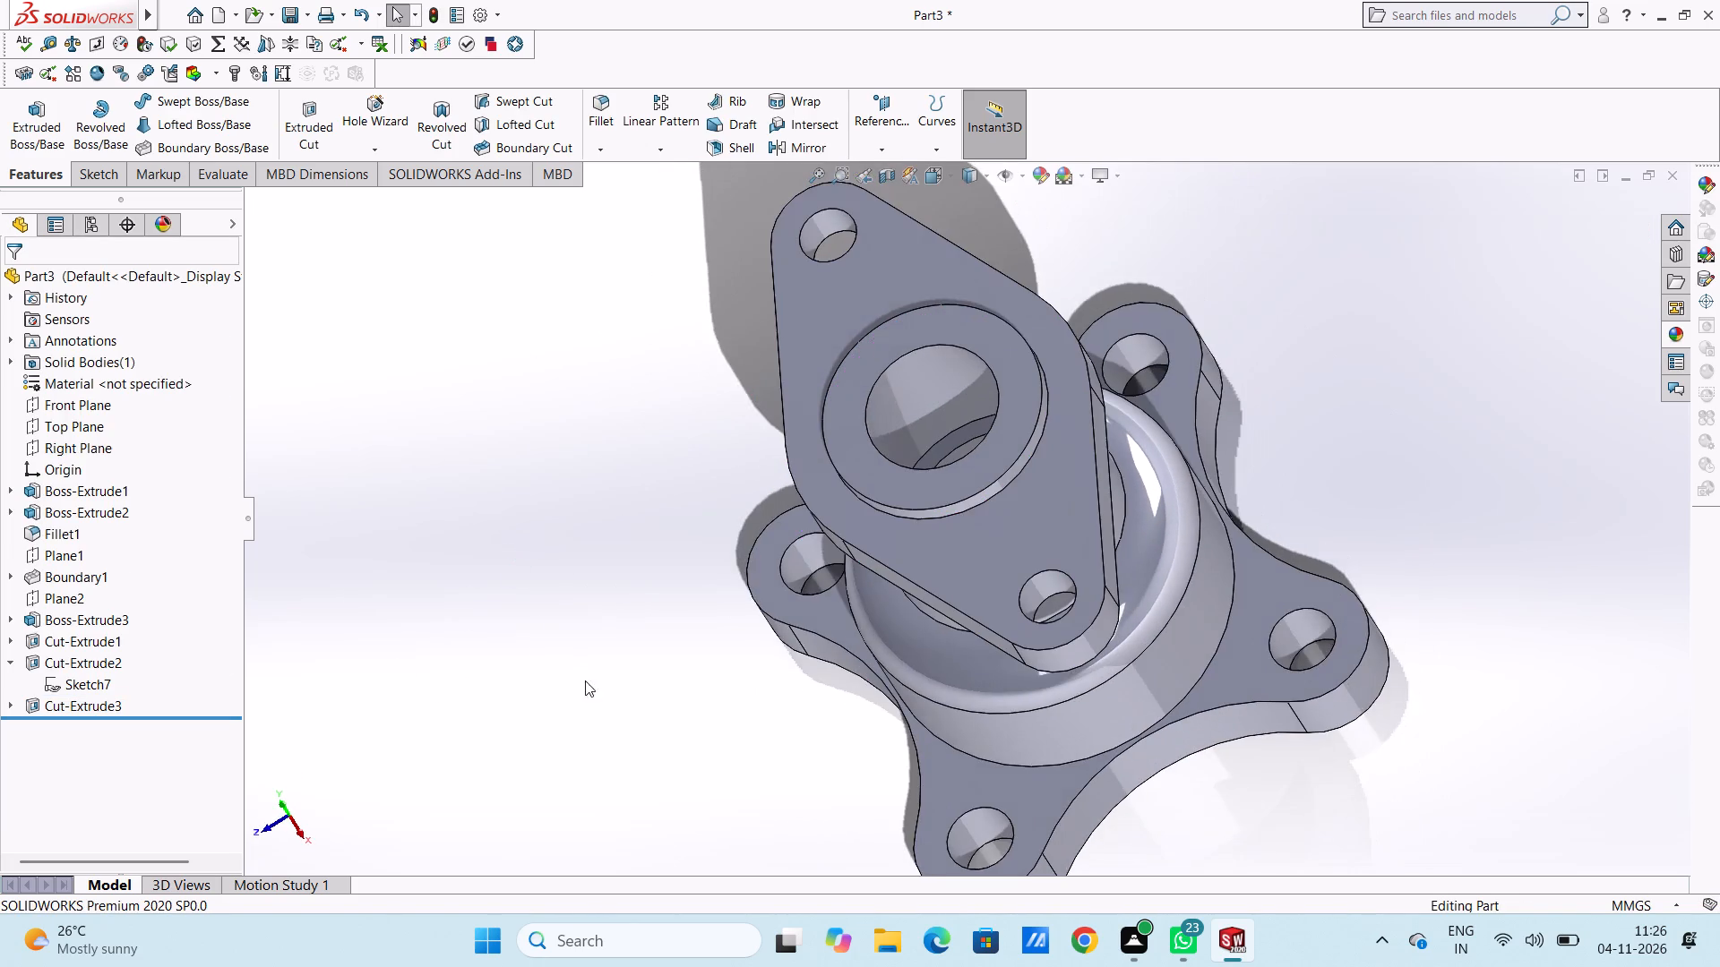
middle_drag(604, 684, 661, 435)
scroll(664, 672, up, 4)
middle_drag(683, 676, 692, 475)
middle_drag(687, 685, 656, 481)
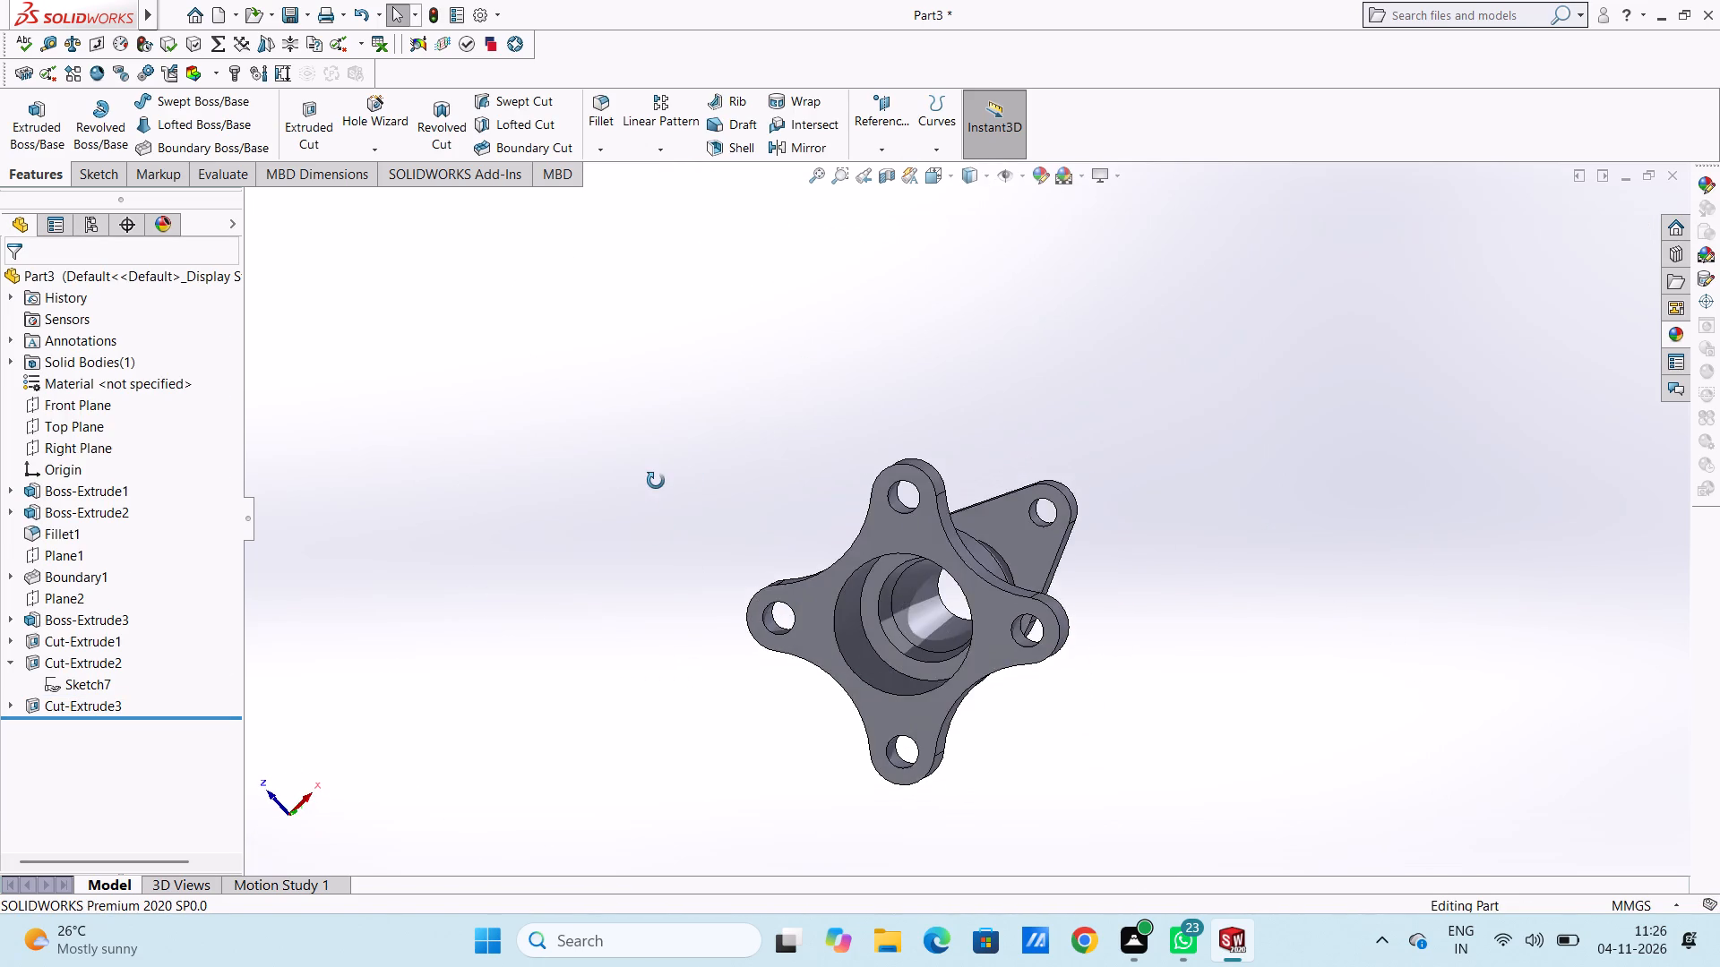
middle_drag(656, 481, 684, 484)
middle_drag(677, 484, 647, 540)
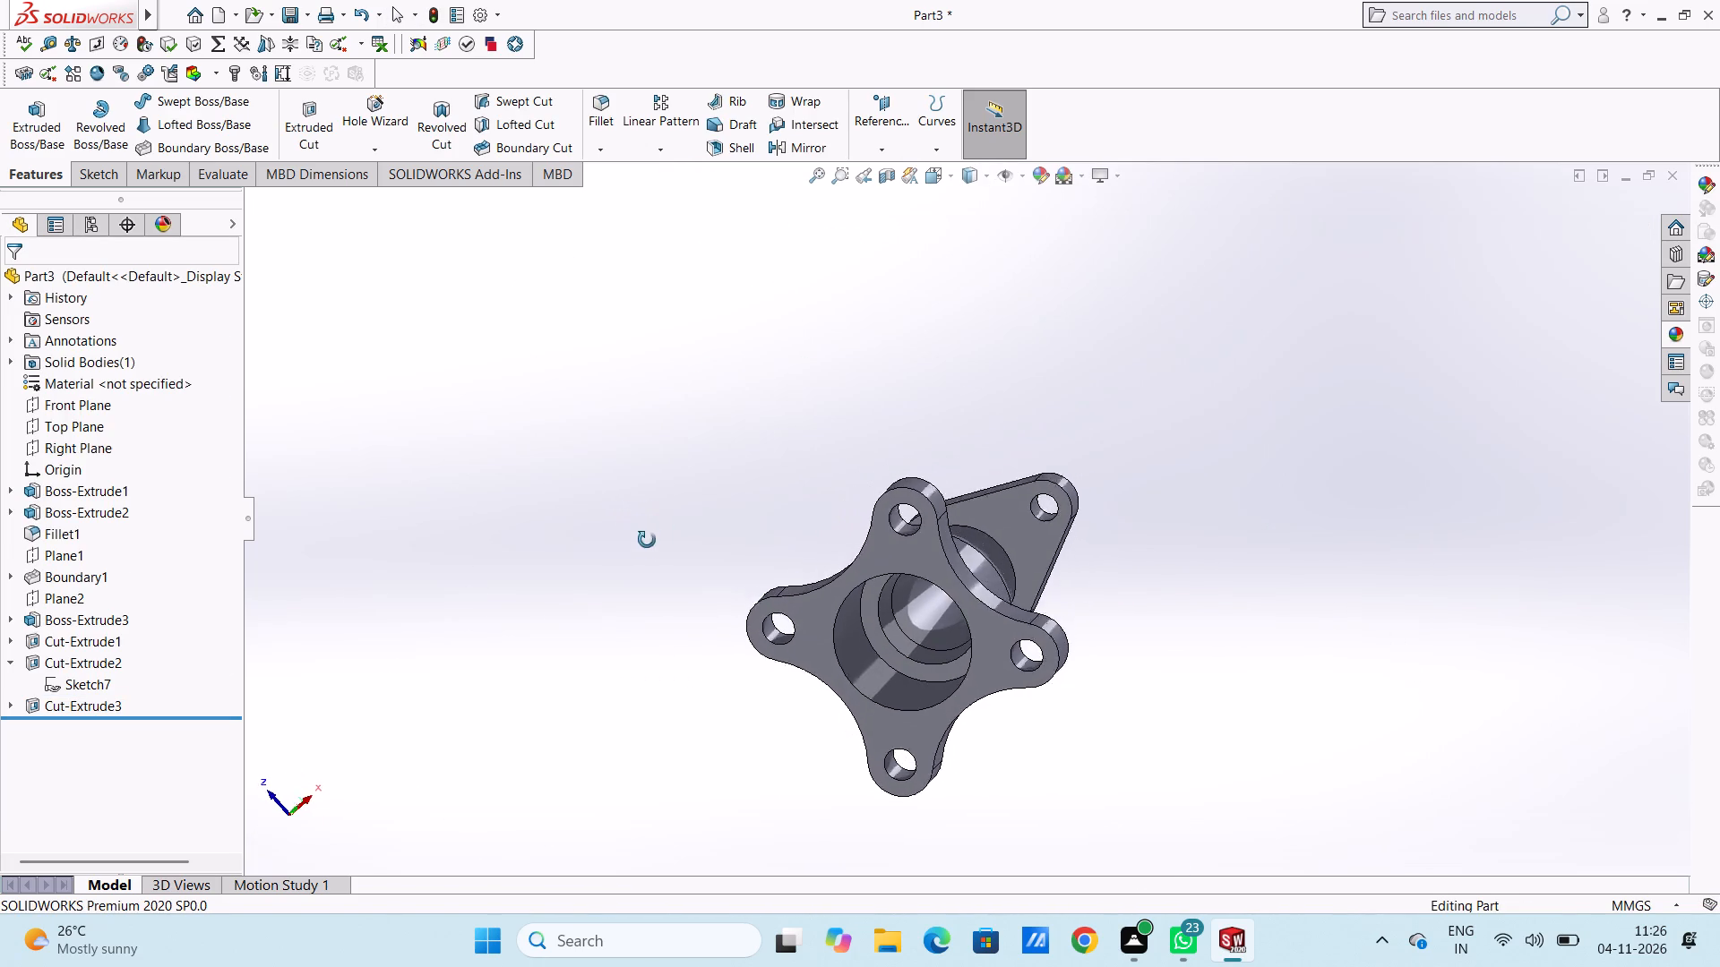
middle_drag(647, 540, 650, 695)
middle_drag(708, 509, 672, 775)
middle_drag(758, 536, 704, 766)
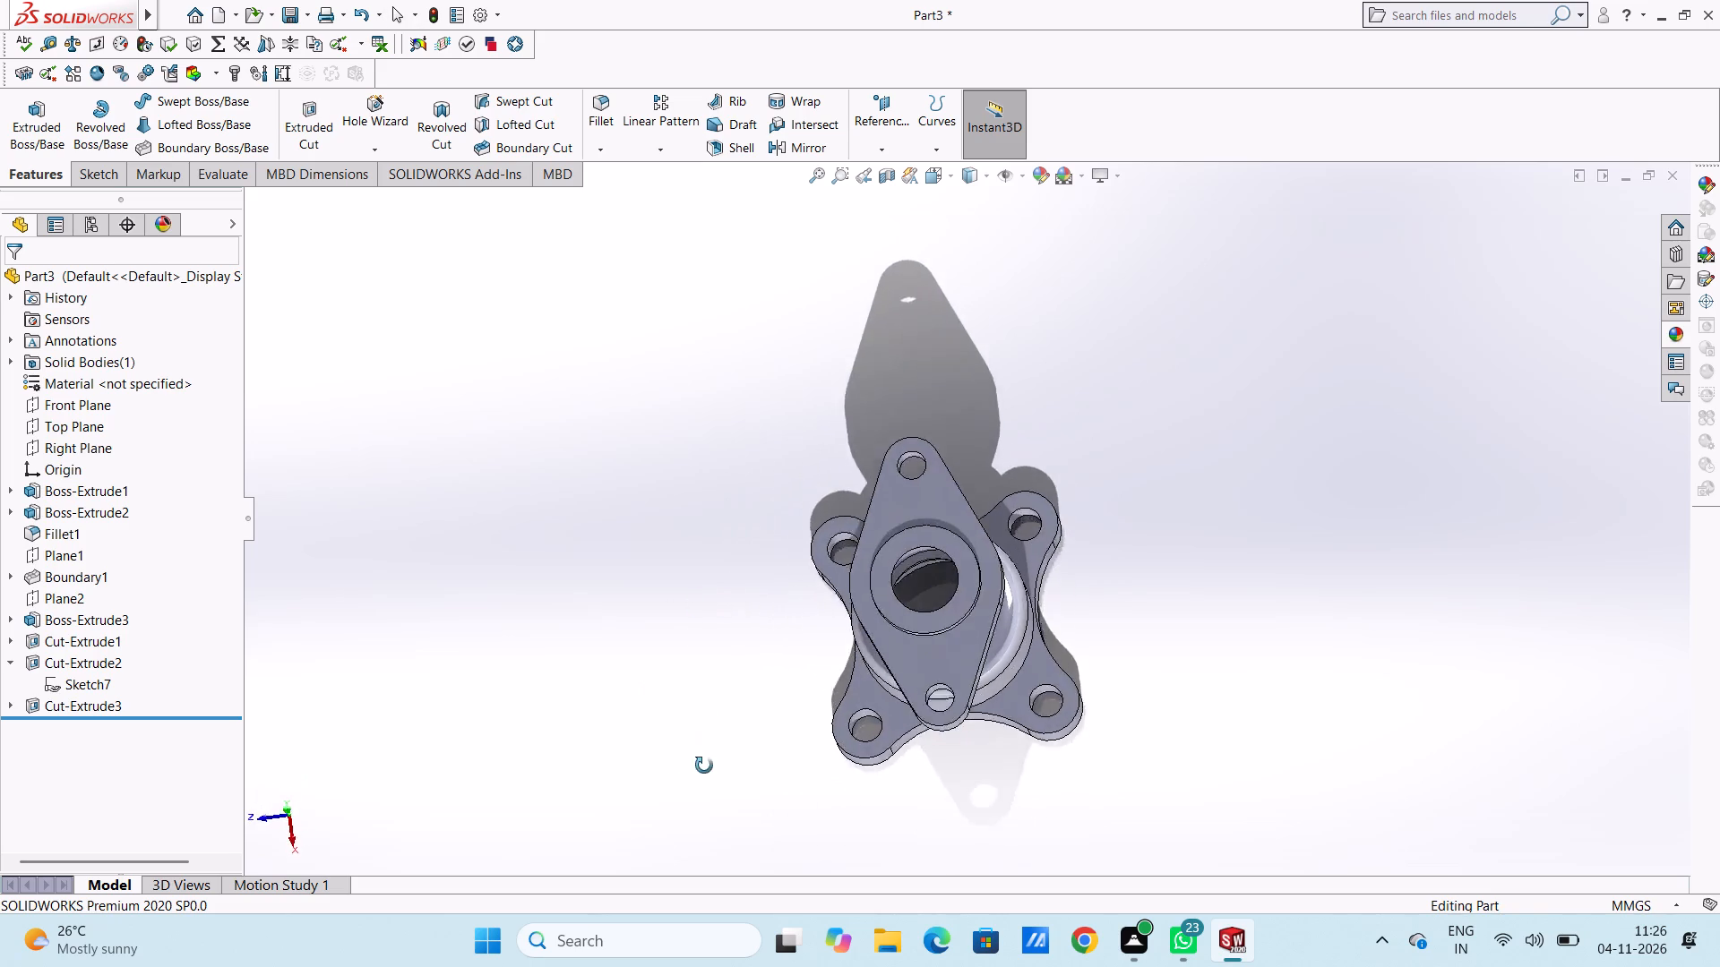
middle_drag(704, 766, 693, 584)
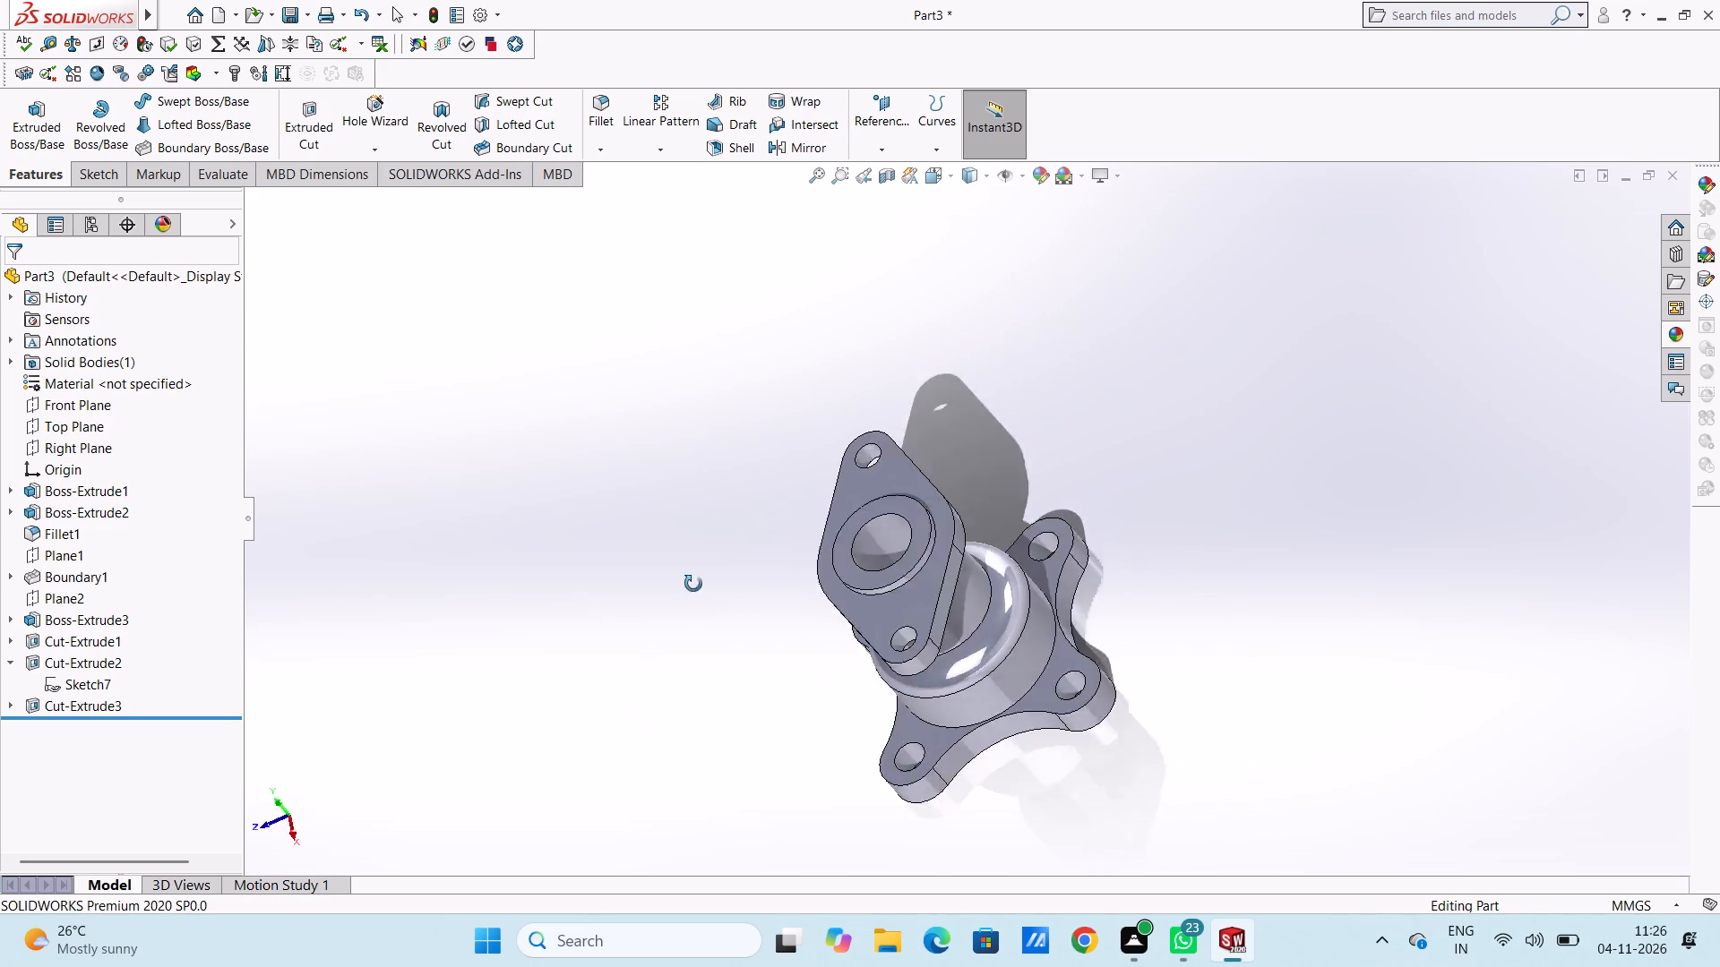
middle_drag(693, 584, 786, 429)
Apply a section view through the middle of the part to inspect the internal cavity and wall profile.
click(884, 175)
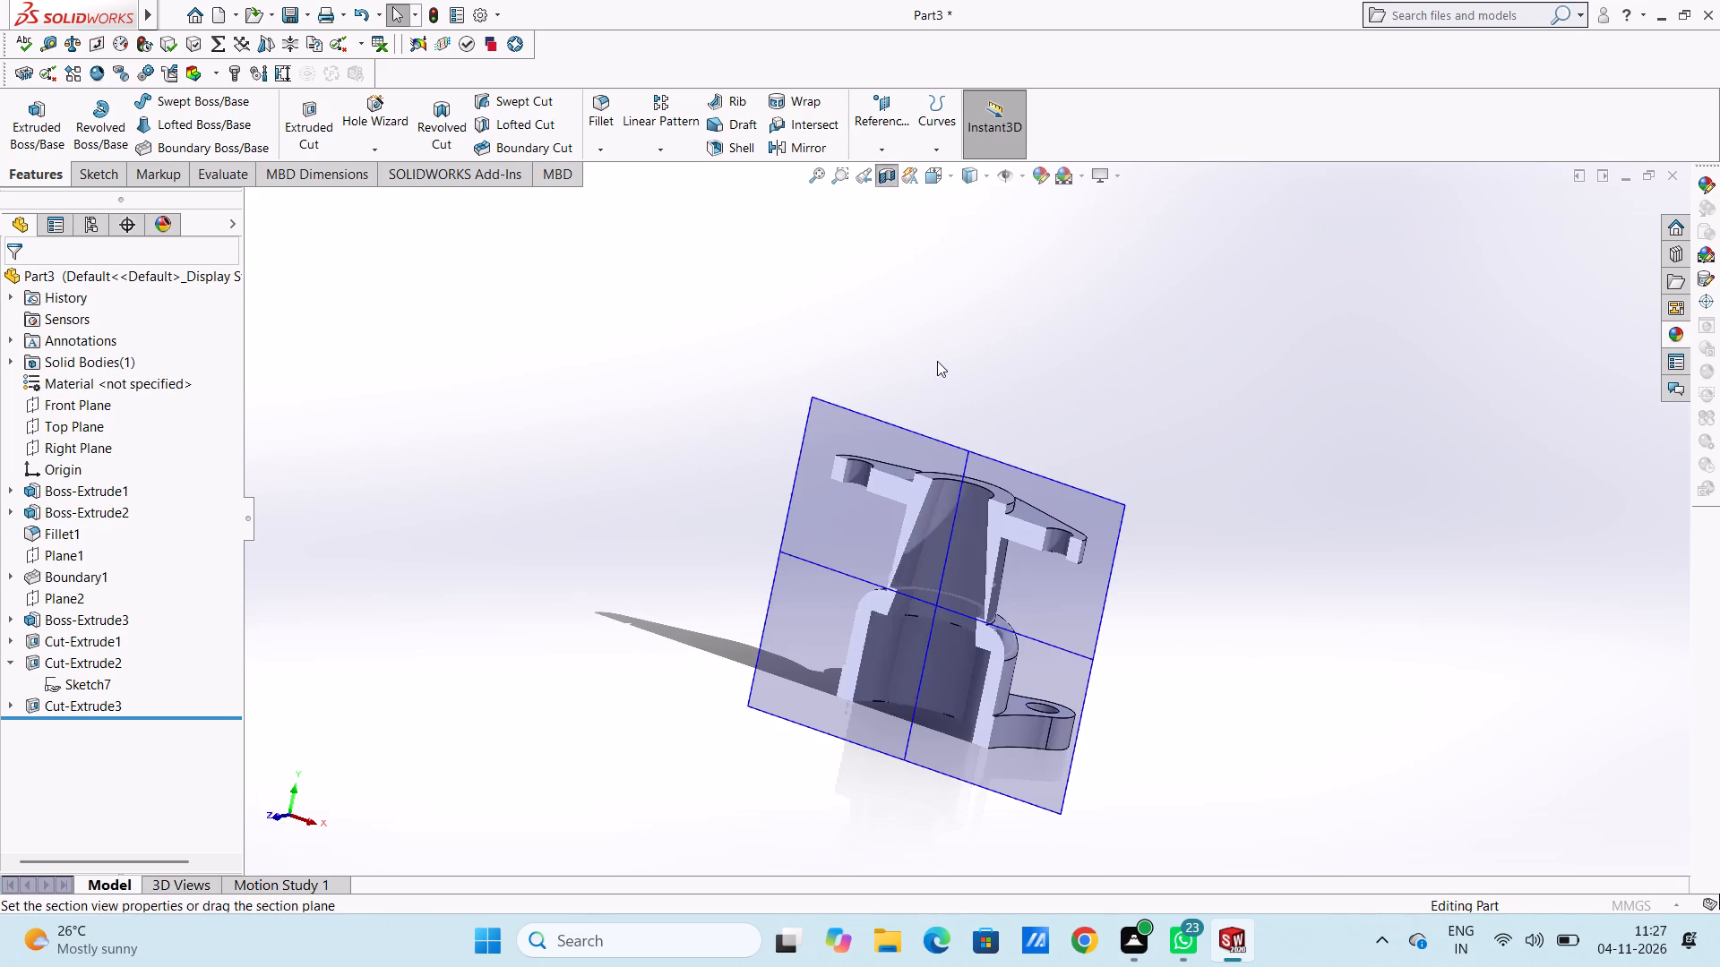
click(13, 284)
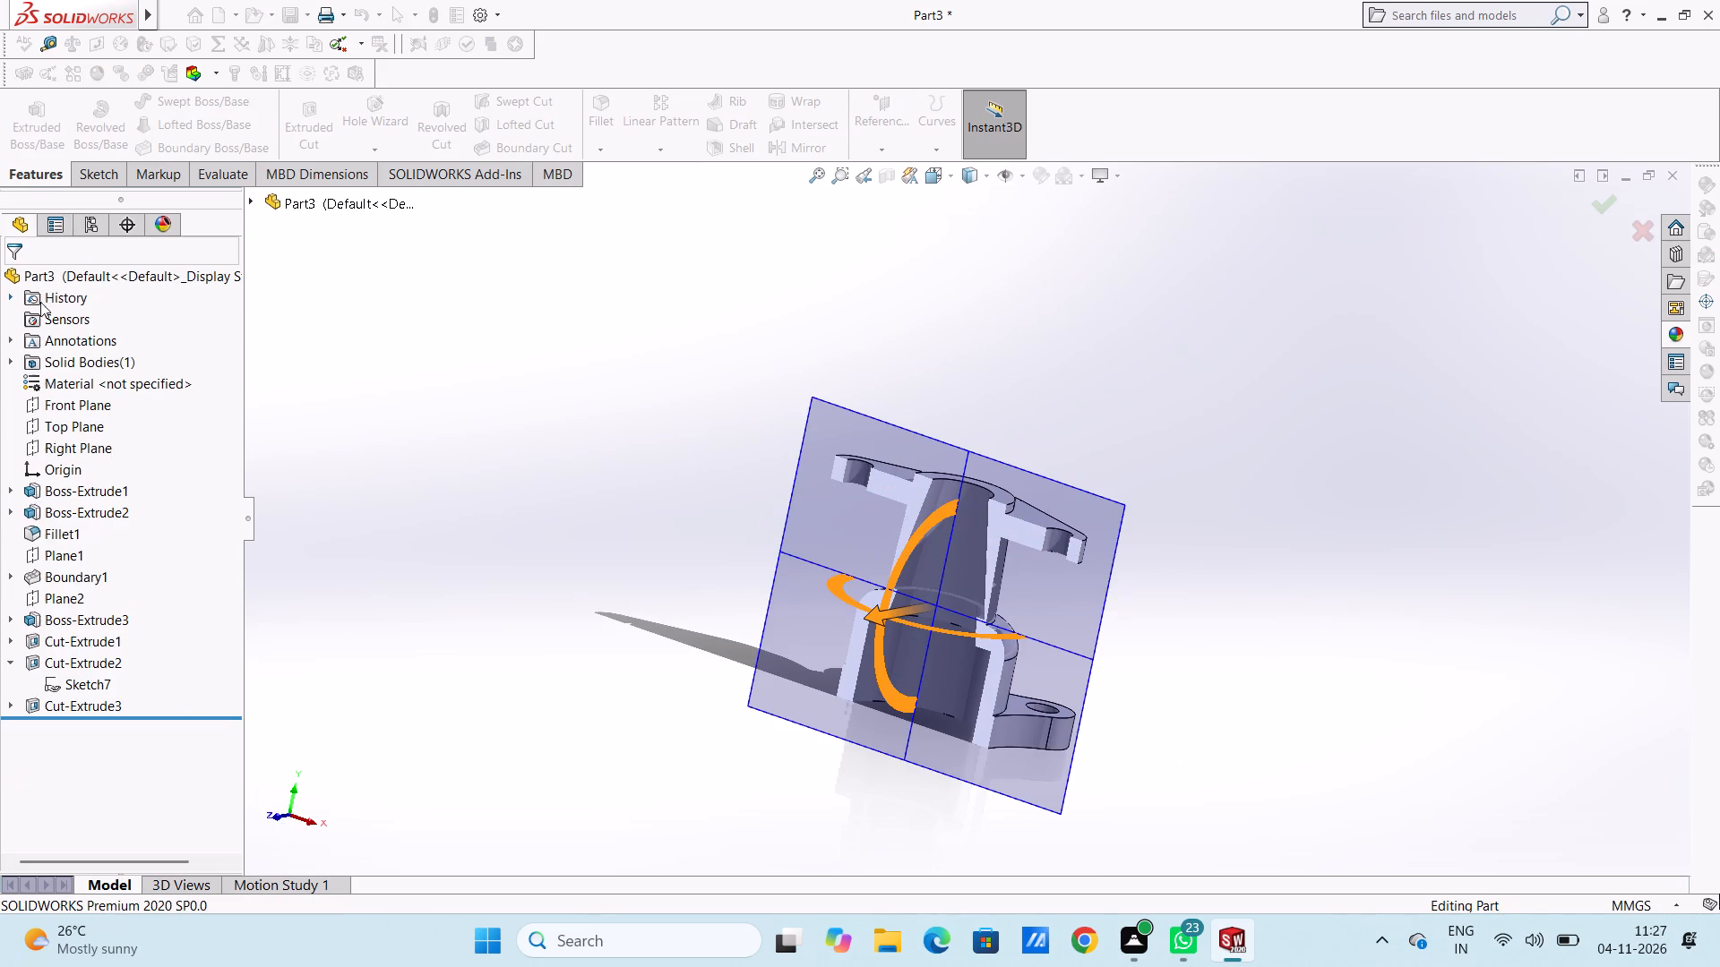
middle_drag(698, 491, 744, 572)
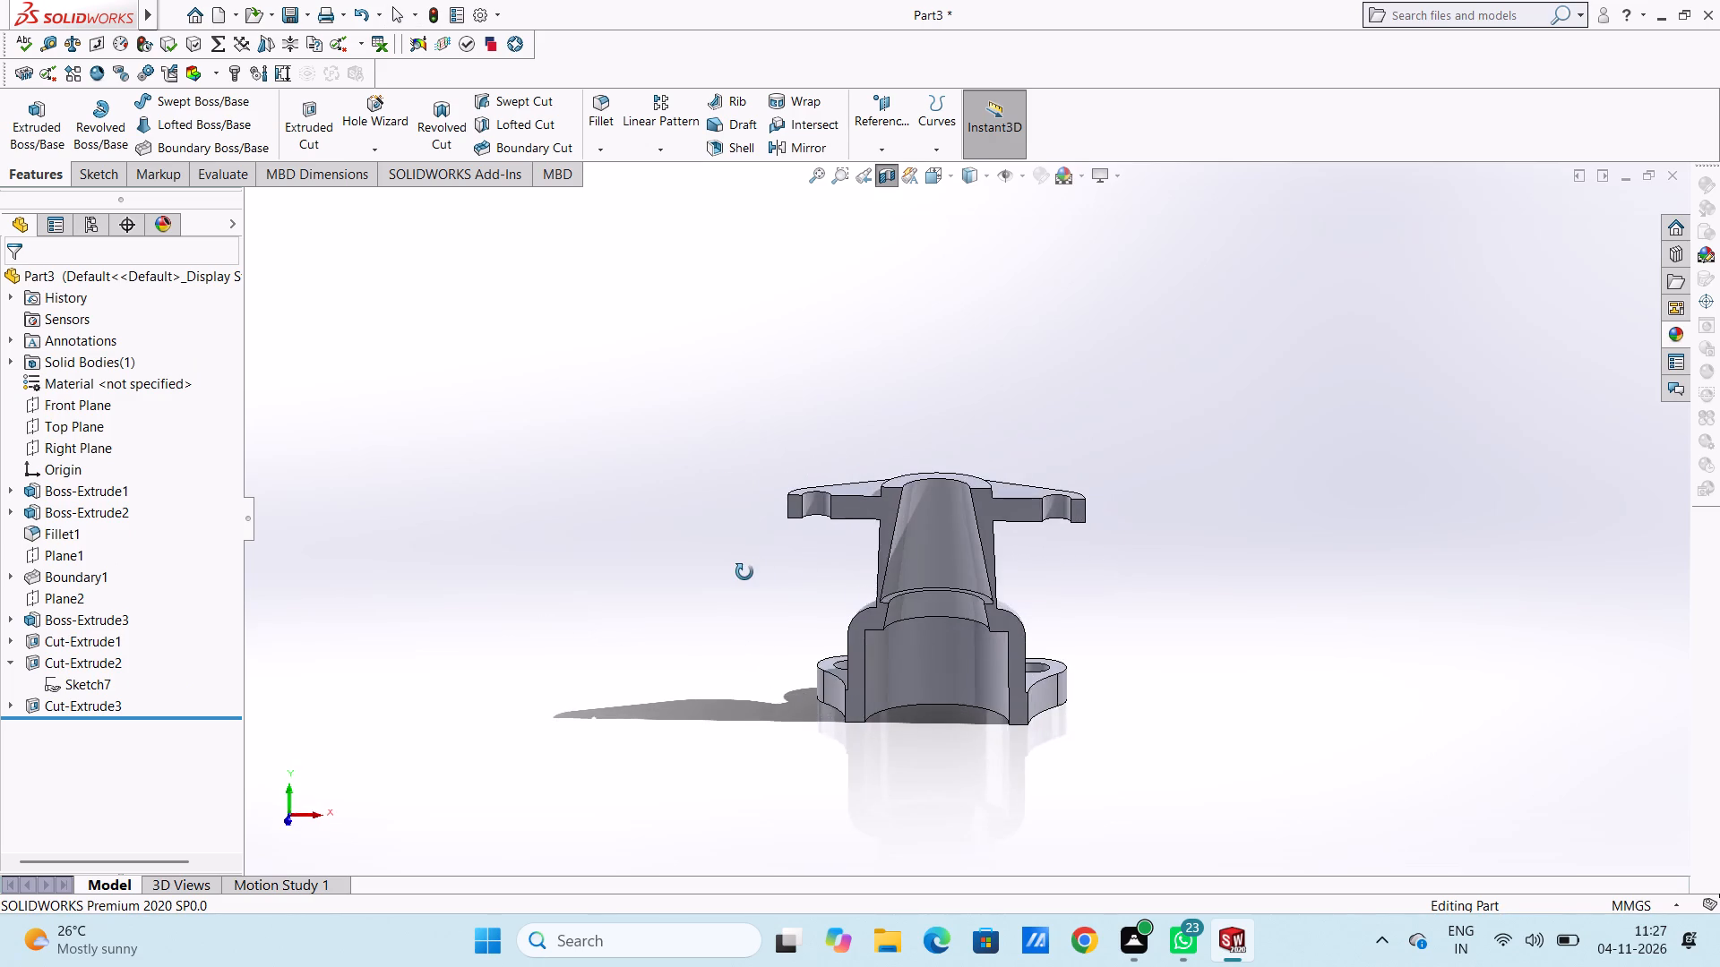
Examine the sectioned cavity from several angles, focusing on the ledge between the wide lower bore and the drafted neck bore.
middle_drag(744, 572, 797, 476)
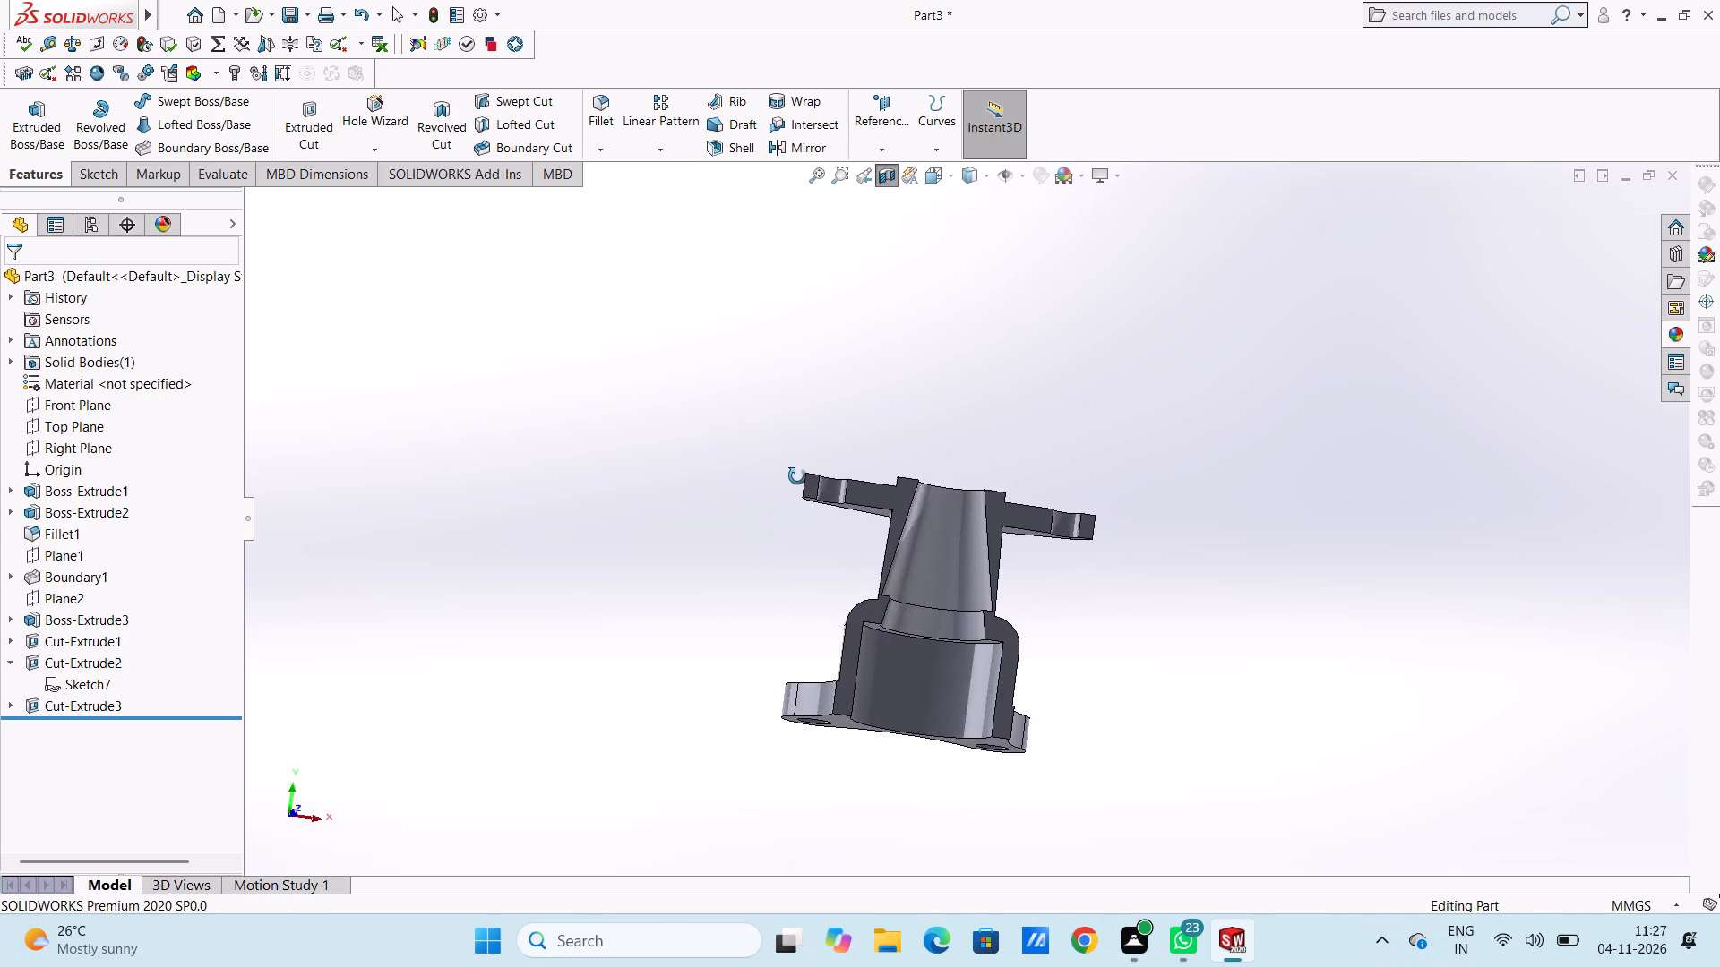
middle_drag(797, 476, 753, 528)
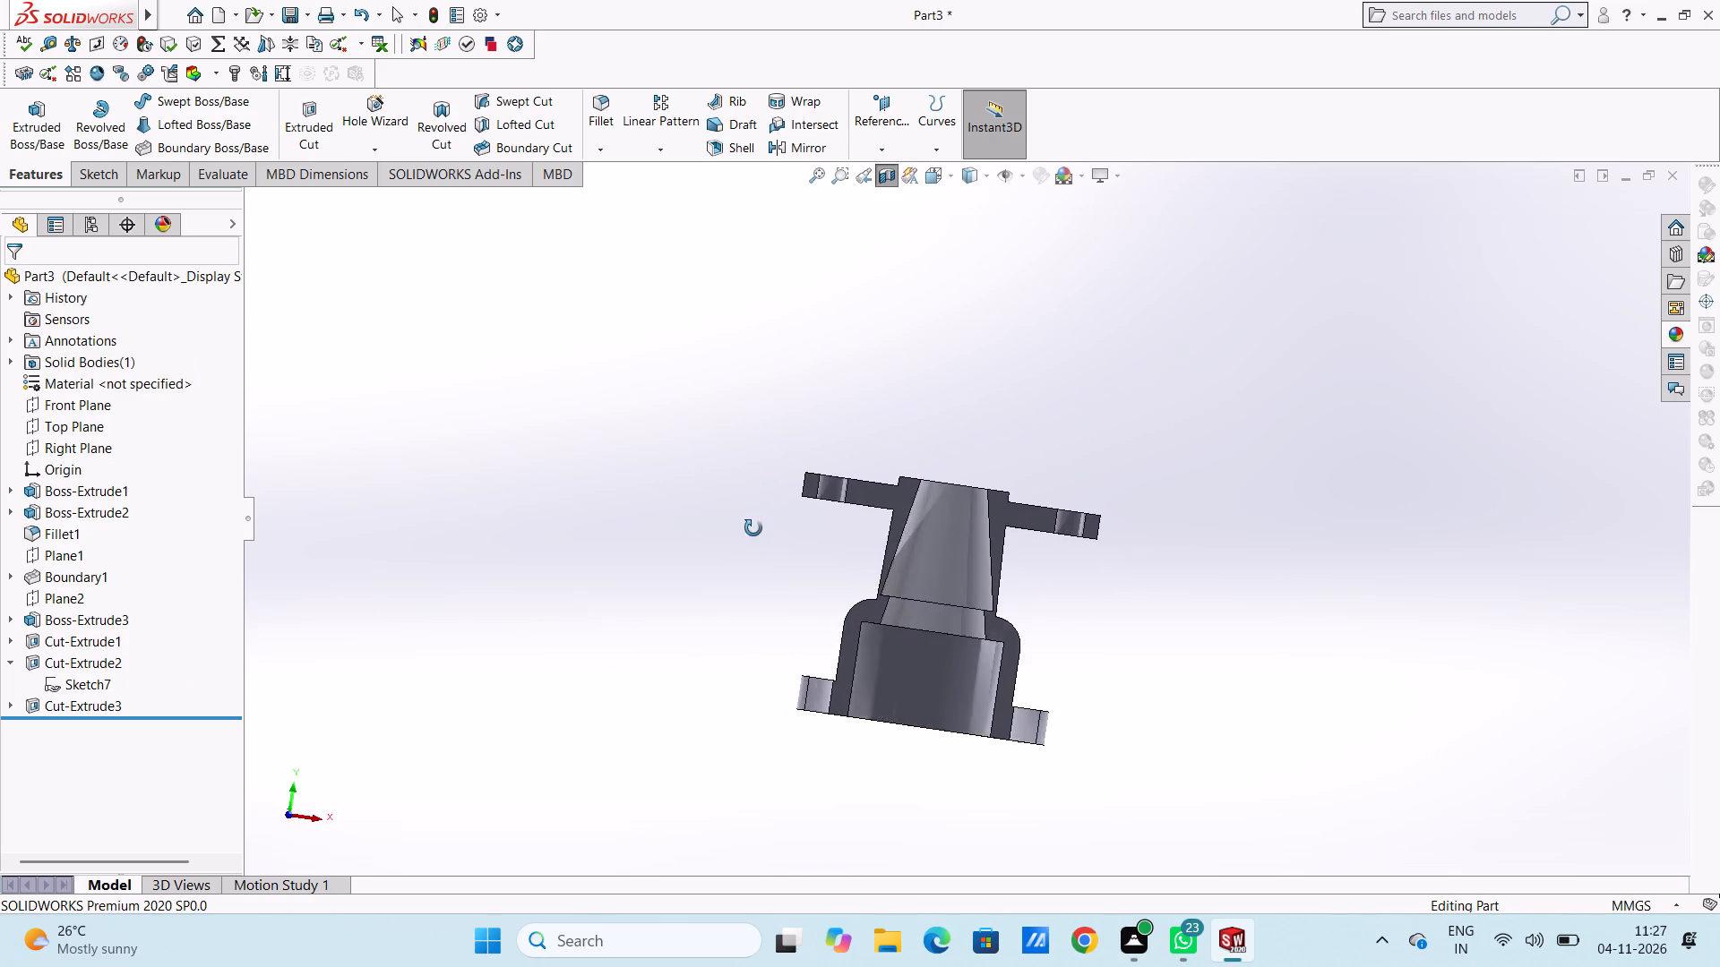
middle_drag(753, 528, 858, 483)
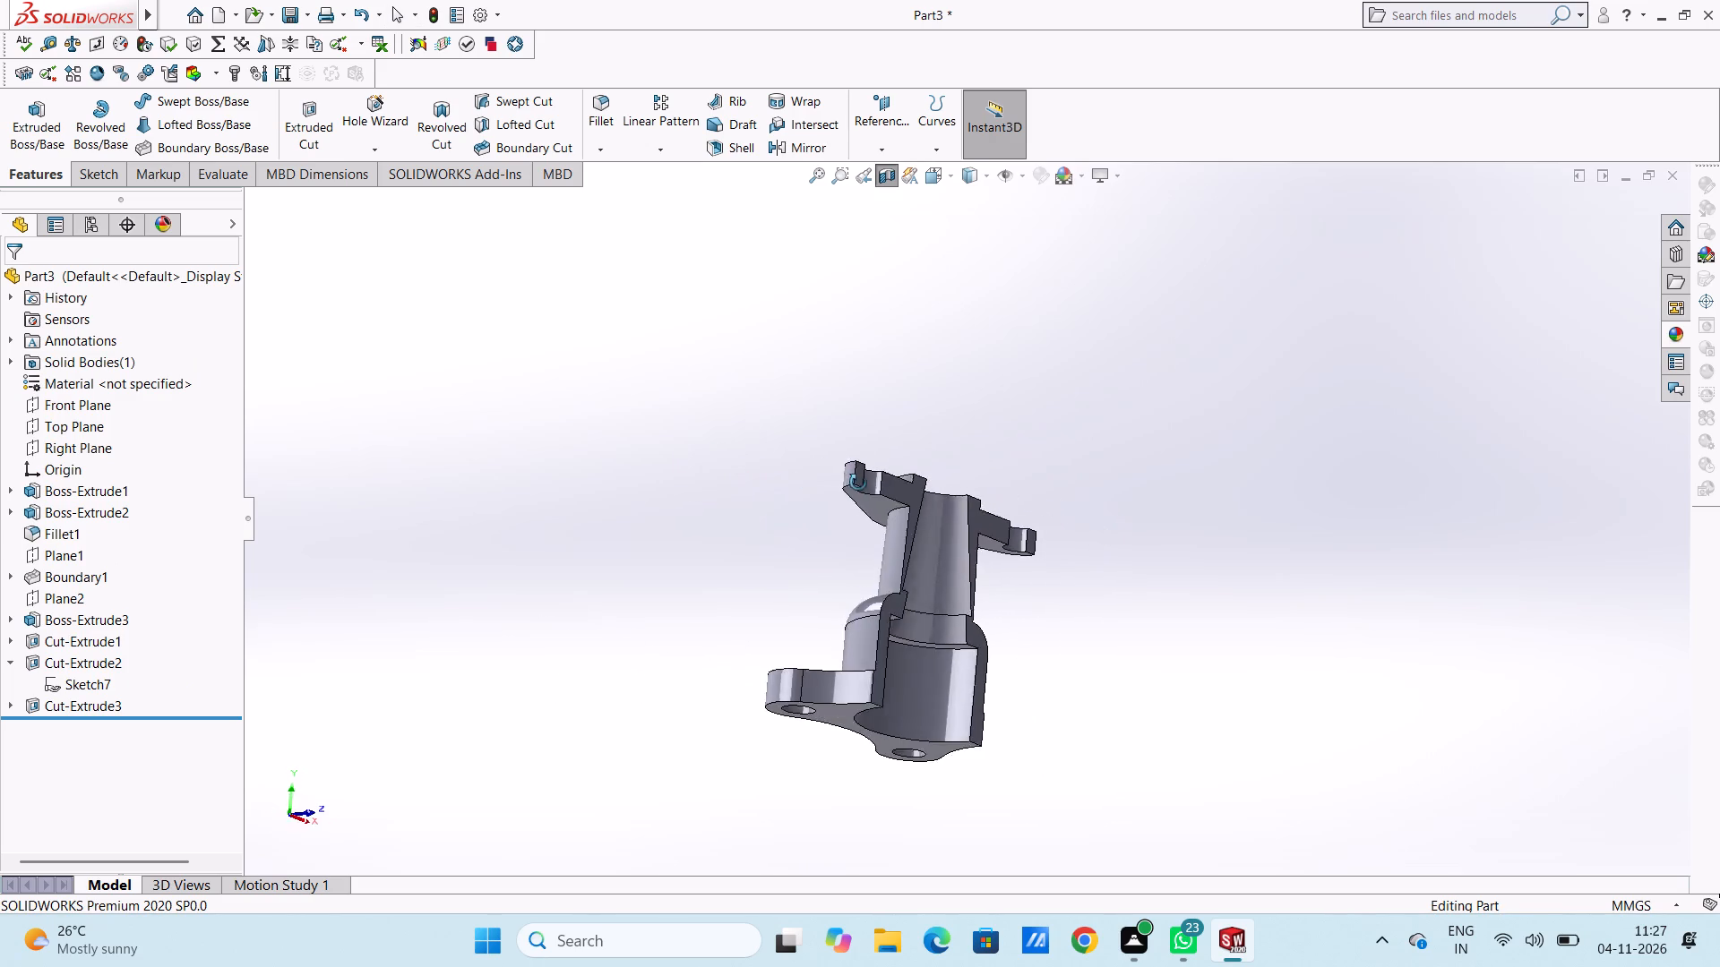
middle_drag(858, 483, 742, 501)
middle_click(730, 502)
middle_drag(1010, 622, 1003, 526)
scroll(951, 695, down, 3)
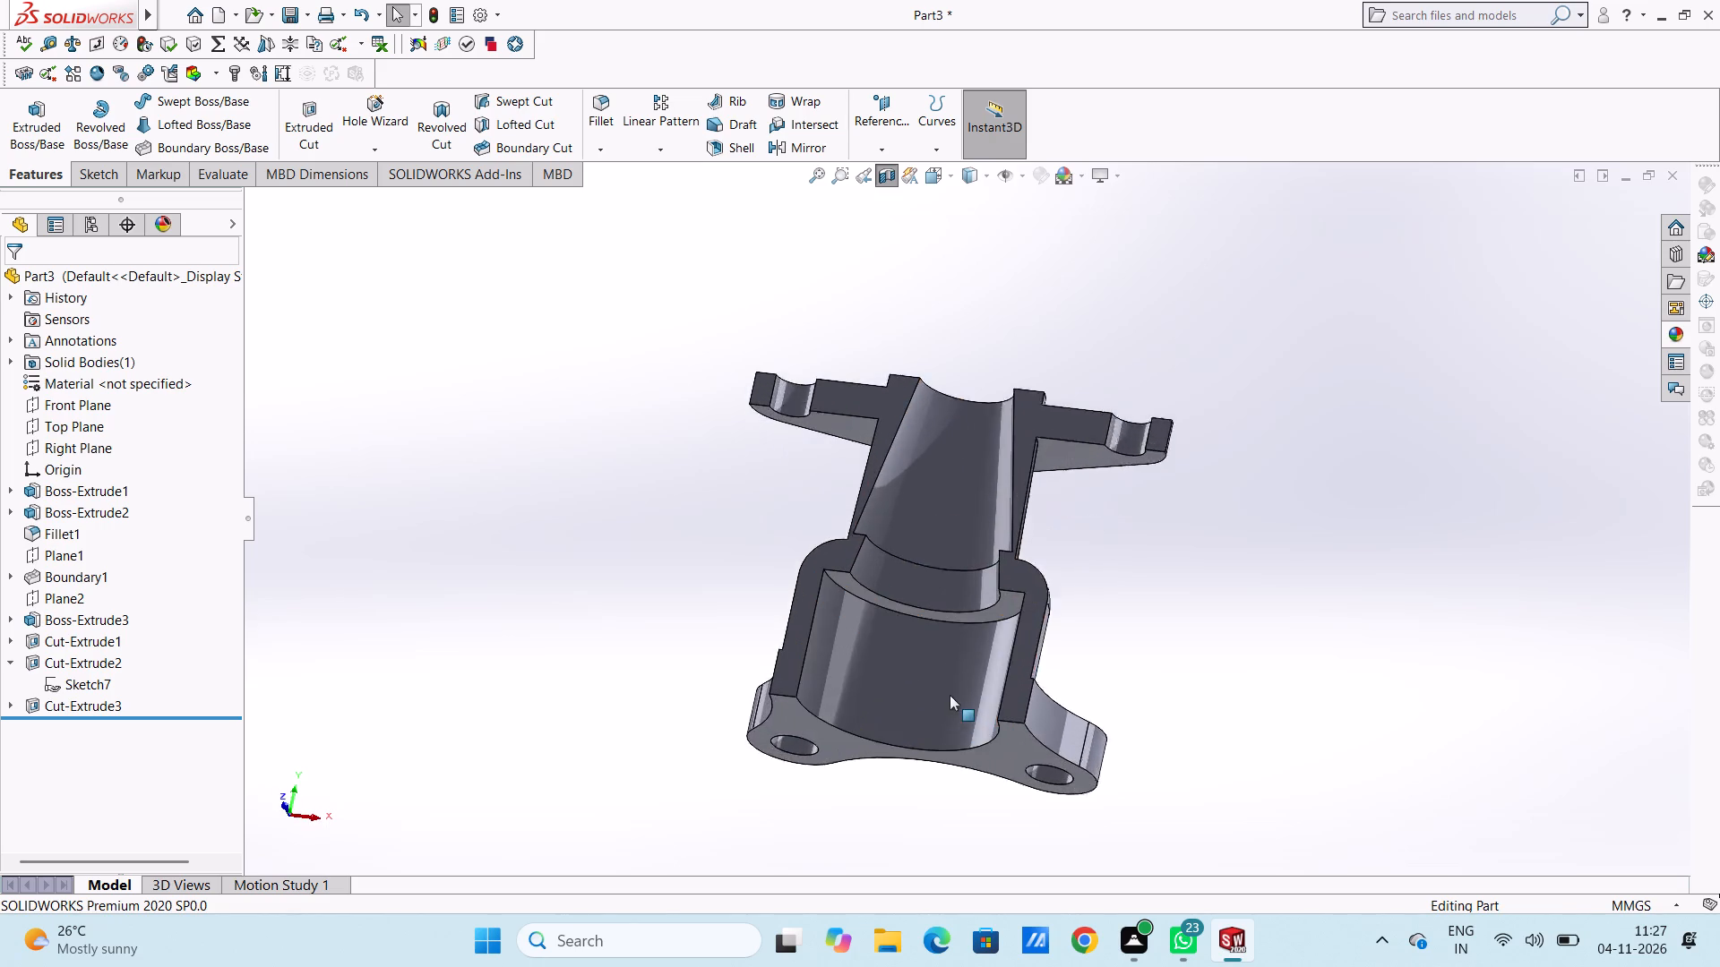
scroll(950, 695, down, 1)
middle_drag(923, 540, 905, 495)
scroll(905, 495, down, 4)
middle_drag(864, 509, 859, 471)
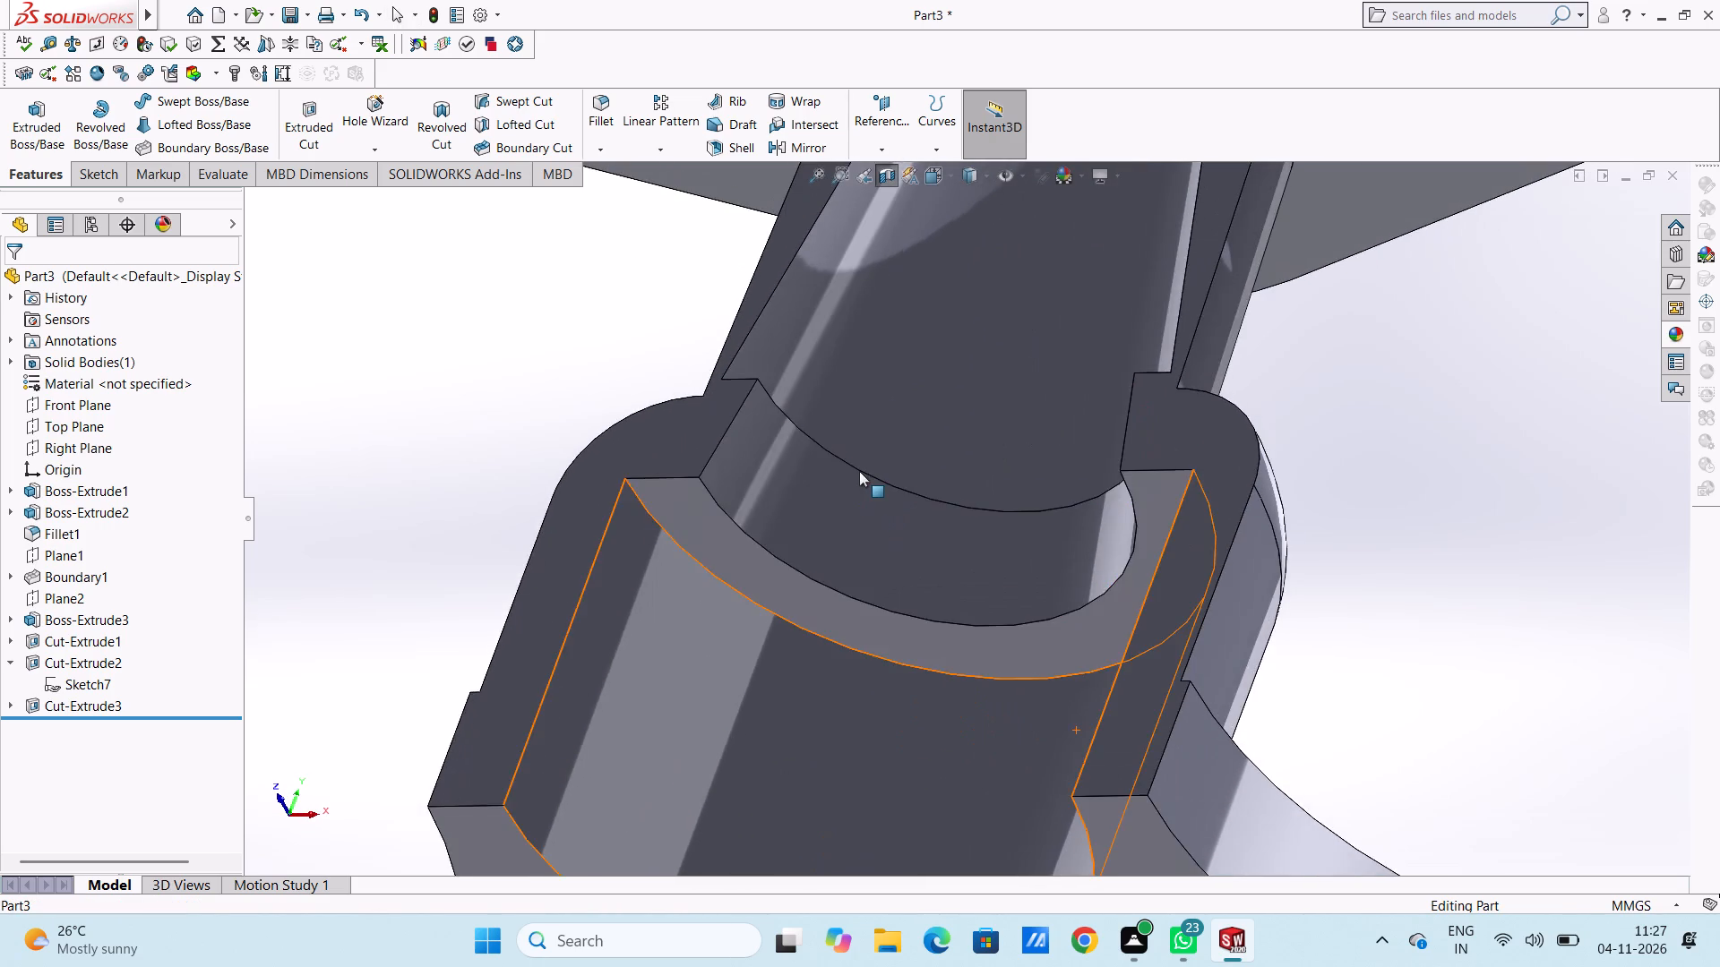
scroll(859, 471, up, 5)
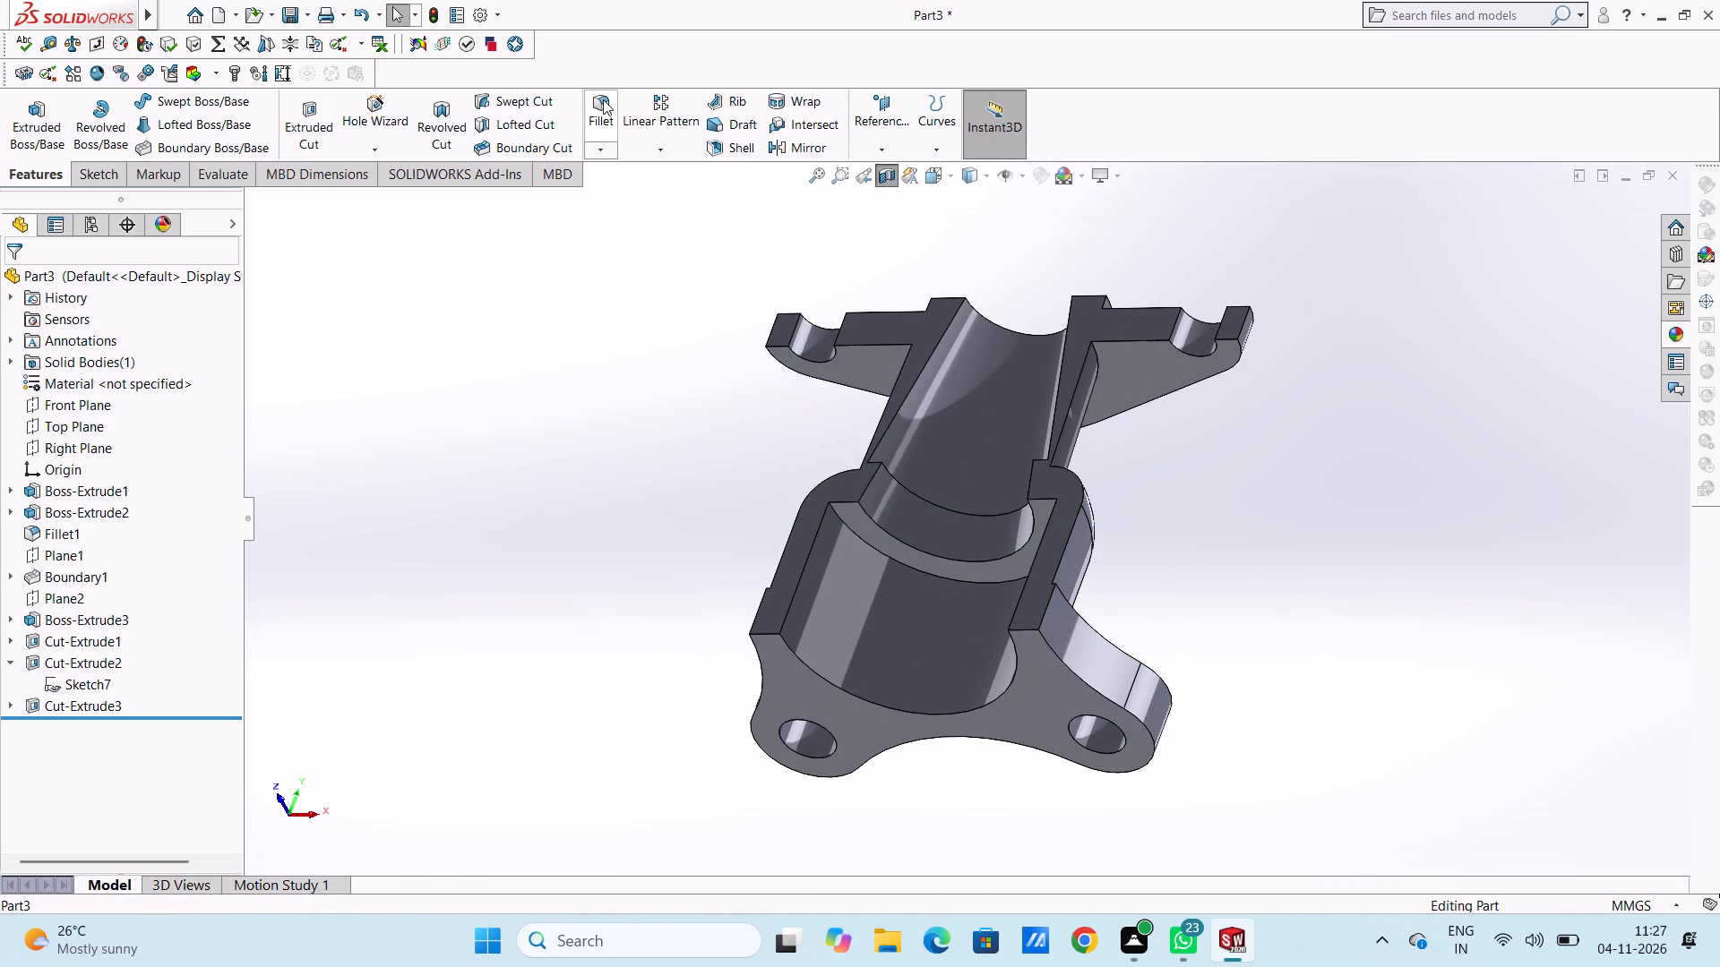
Fillet the inner edge at the top of the wide lower bore with a 15 mm radius.
click(603, 99)
click(854, 531)
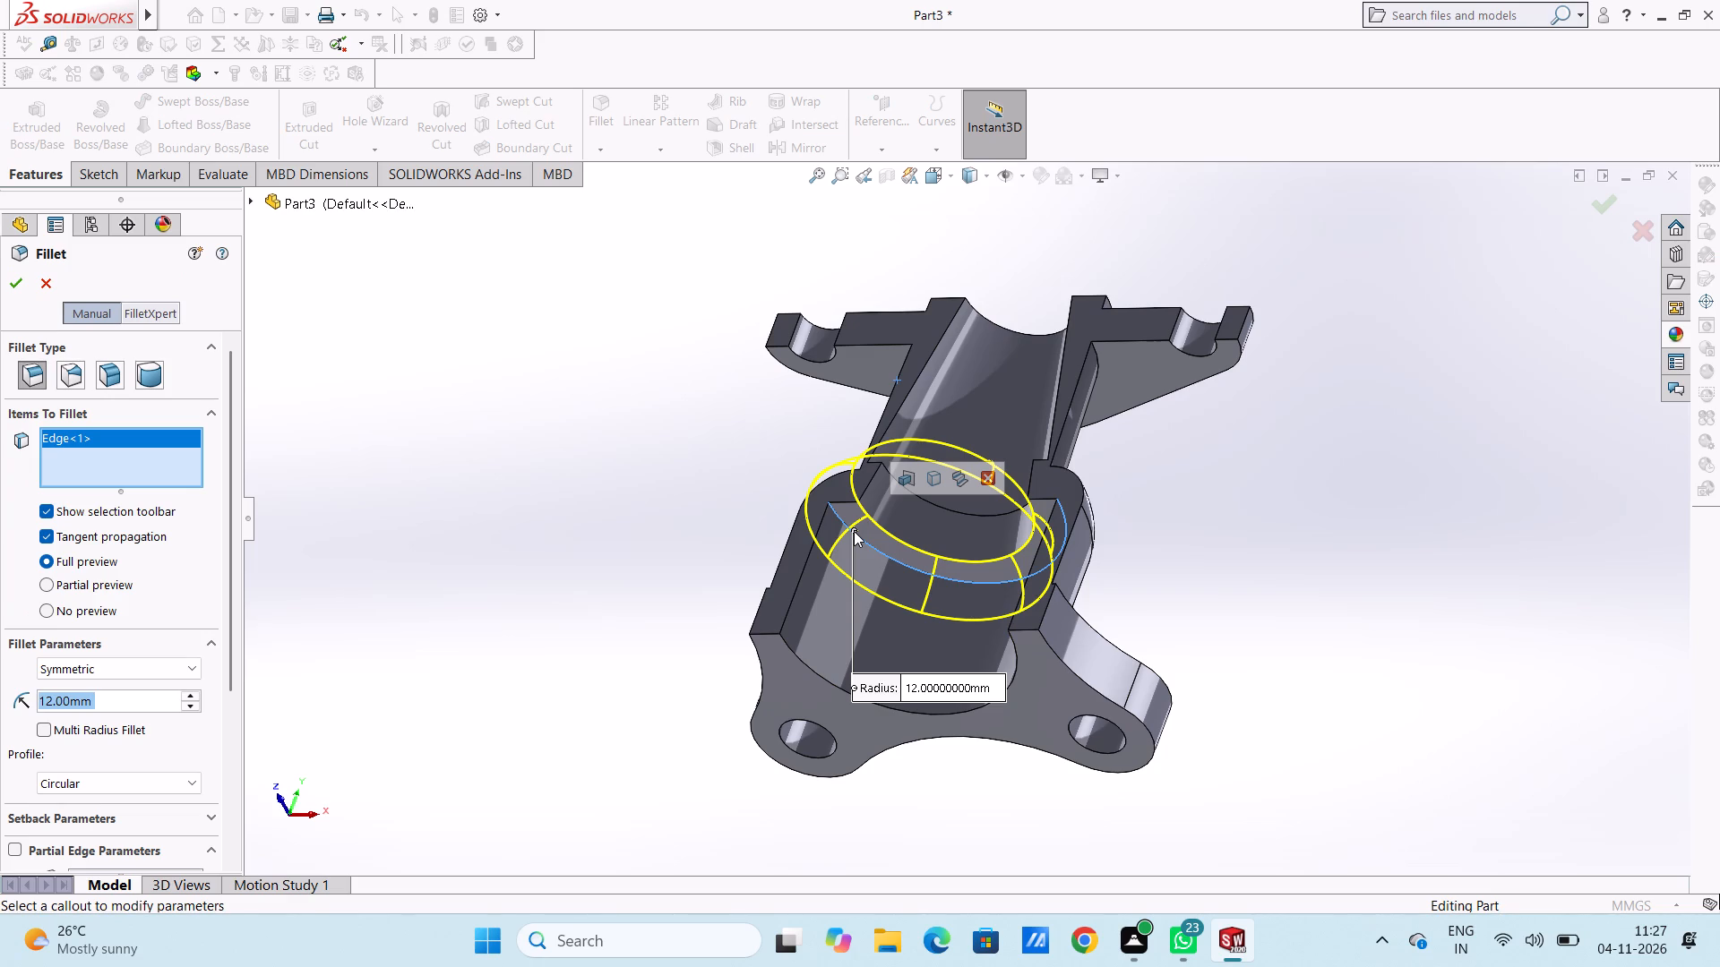
middle_drag(723, 414, 749, 587)
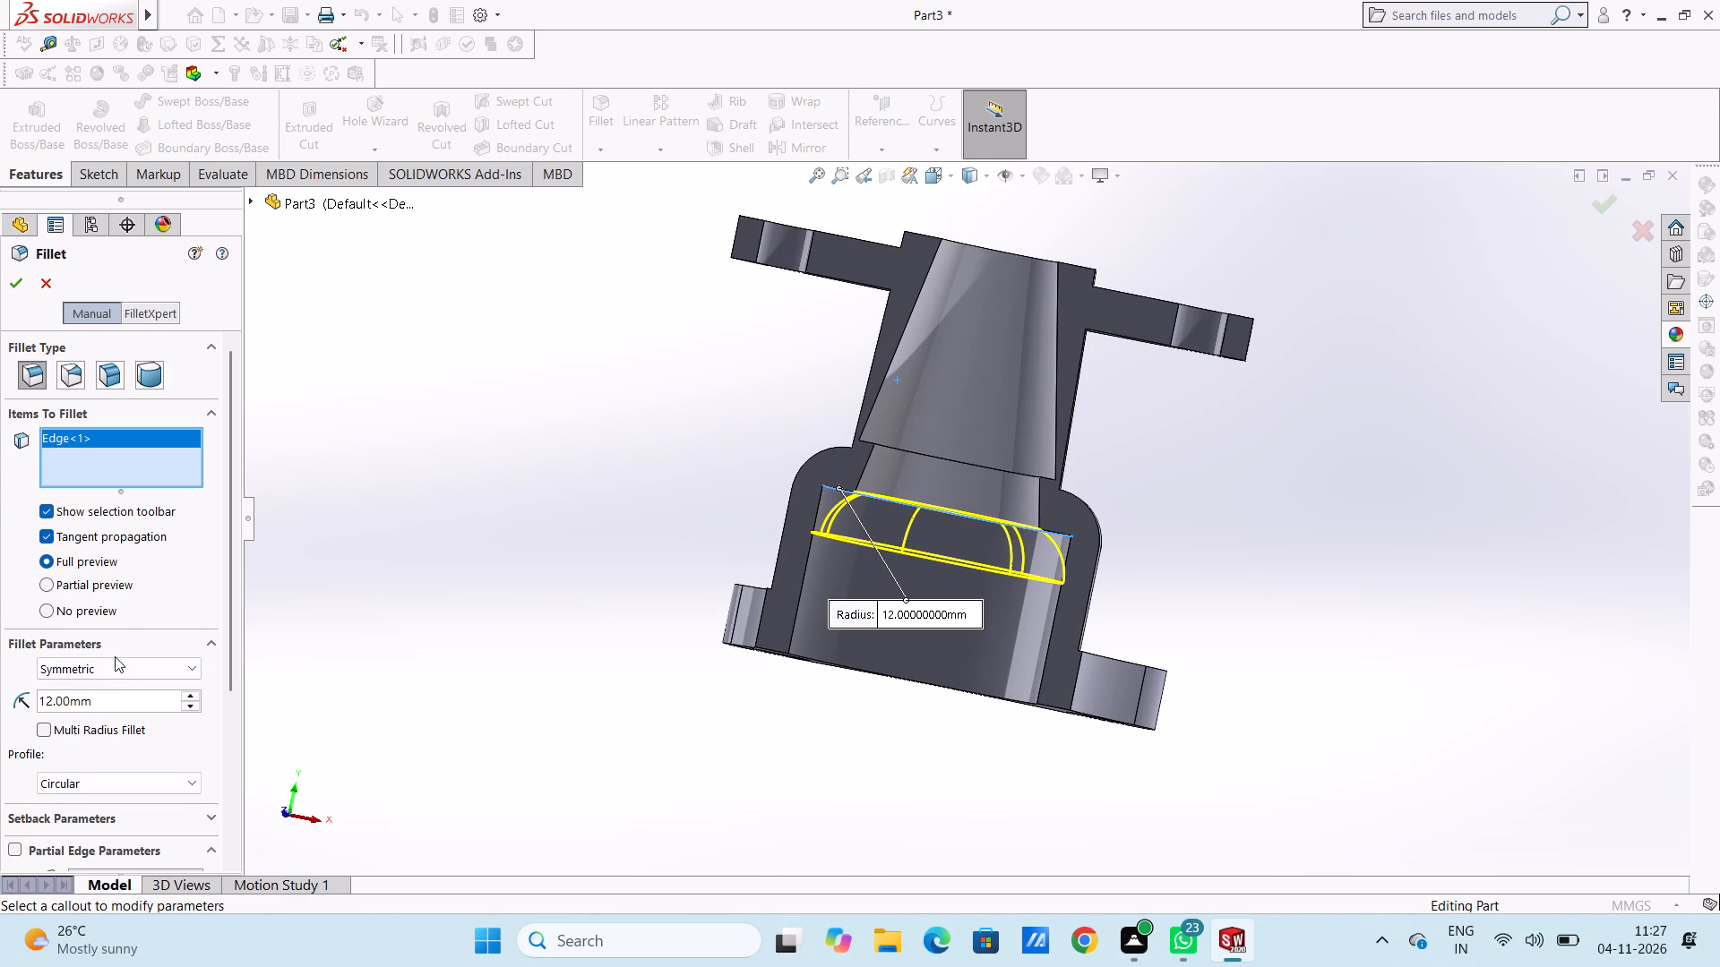
double_click(126, 694)
text(30)
key(Return)
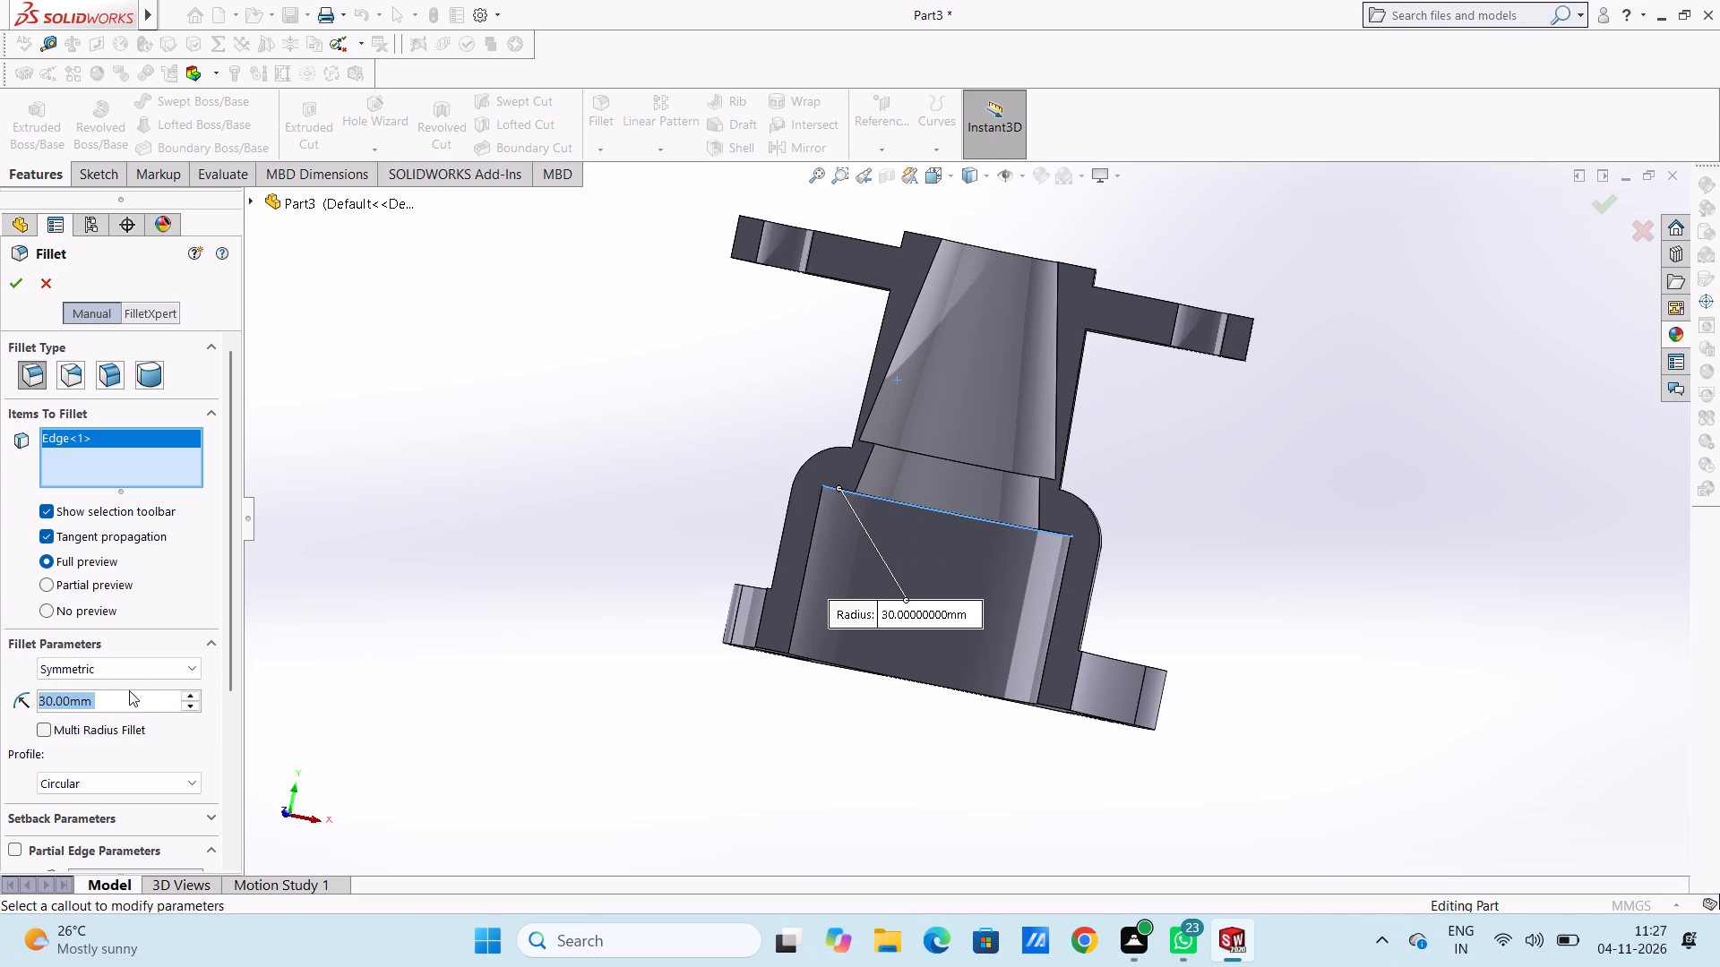
text(15)
key(Return)
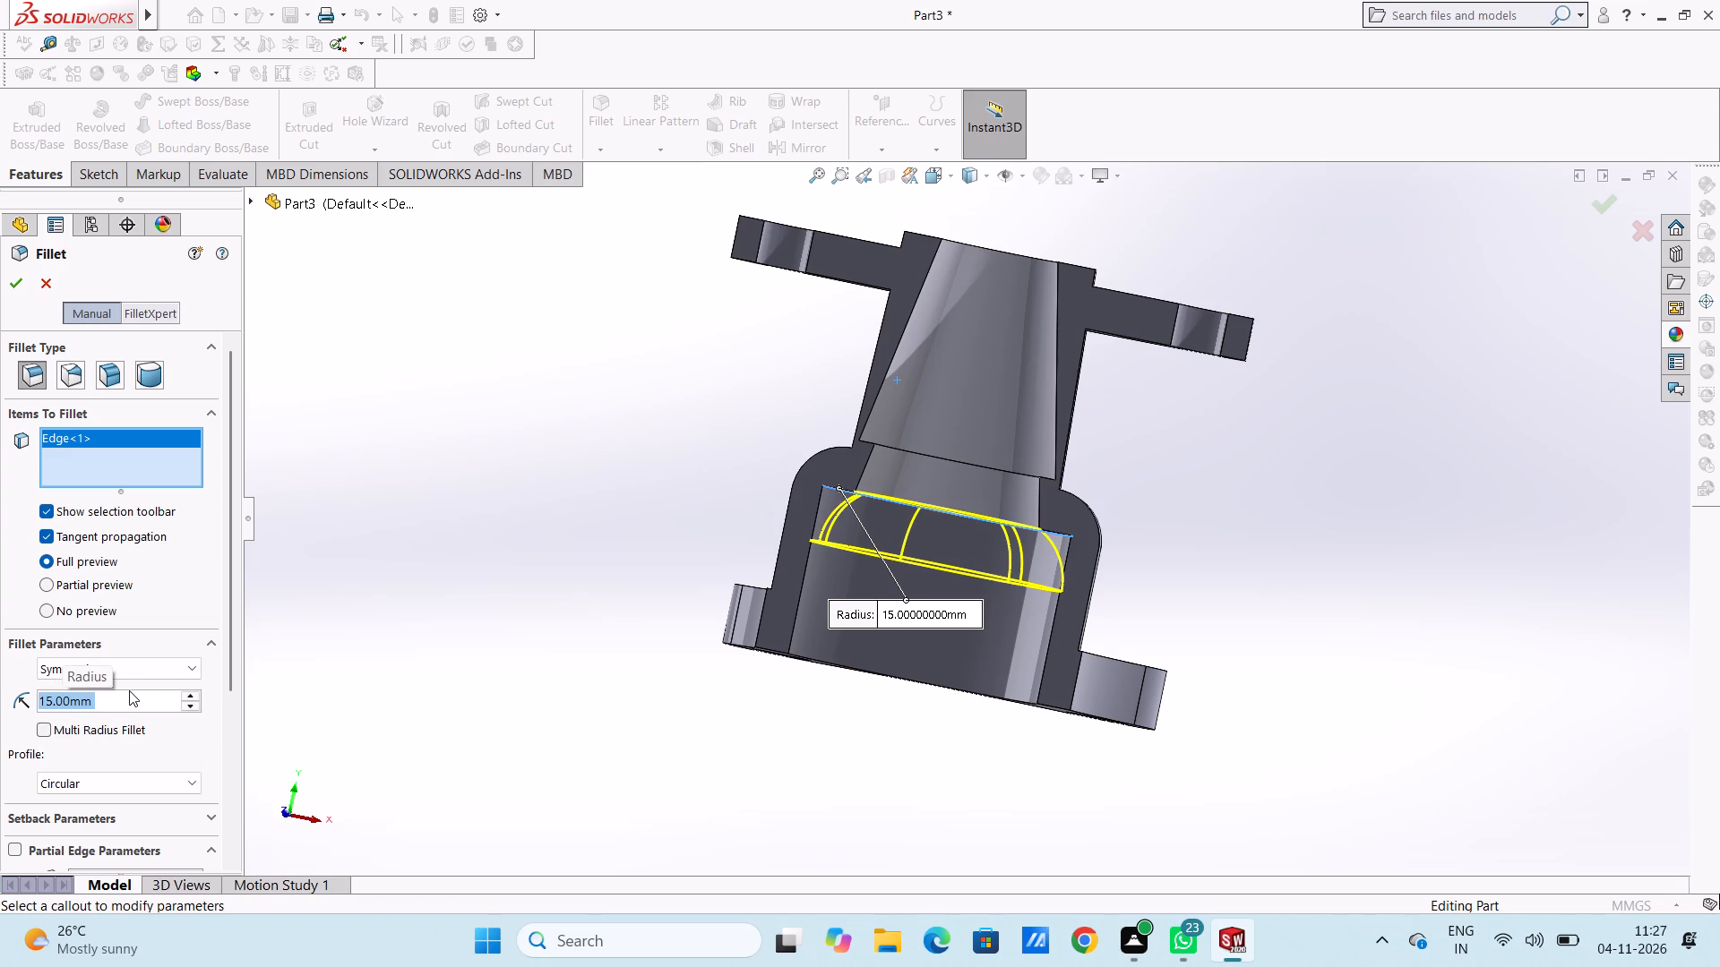
click(20, 283)
Check the rounded cavity in section, remove the section view and show the whole part in isometric orientation.
middle_drag(640, 417, 649, 474)
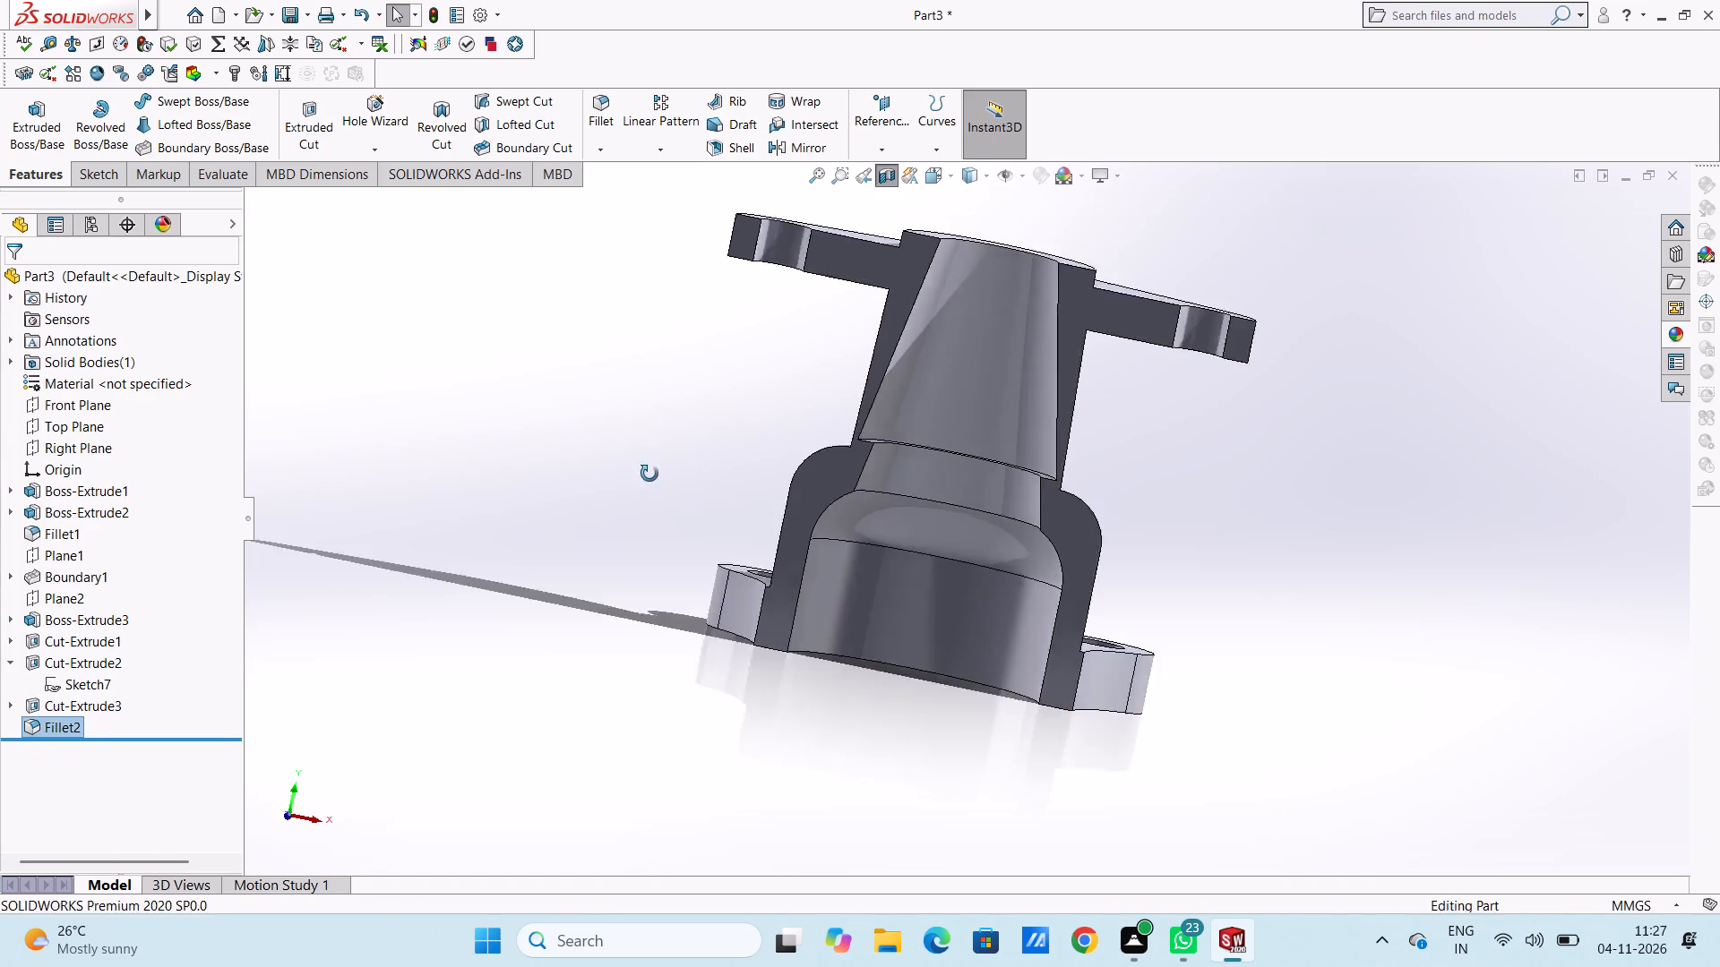
middle_drag(649, 474, 624, 512)
scroll(620, 479, up, 5)
middle_drag(714, 465, 677, 372)
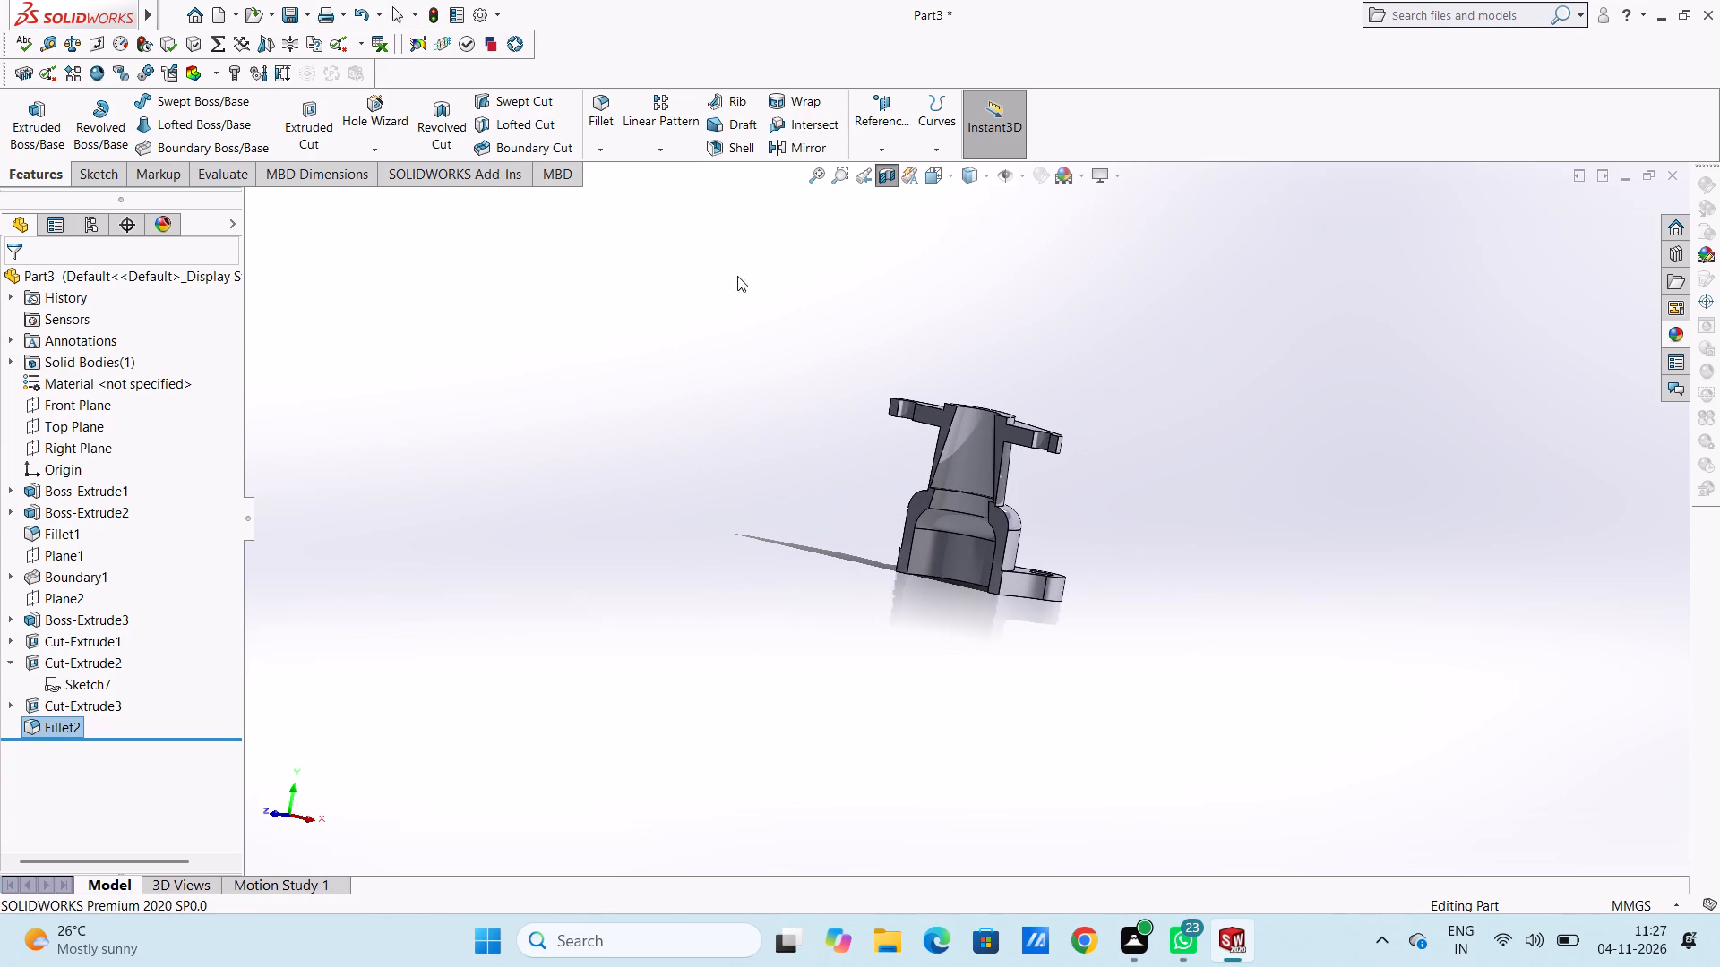
click(888, 176)
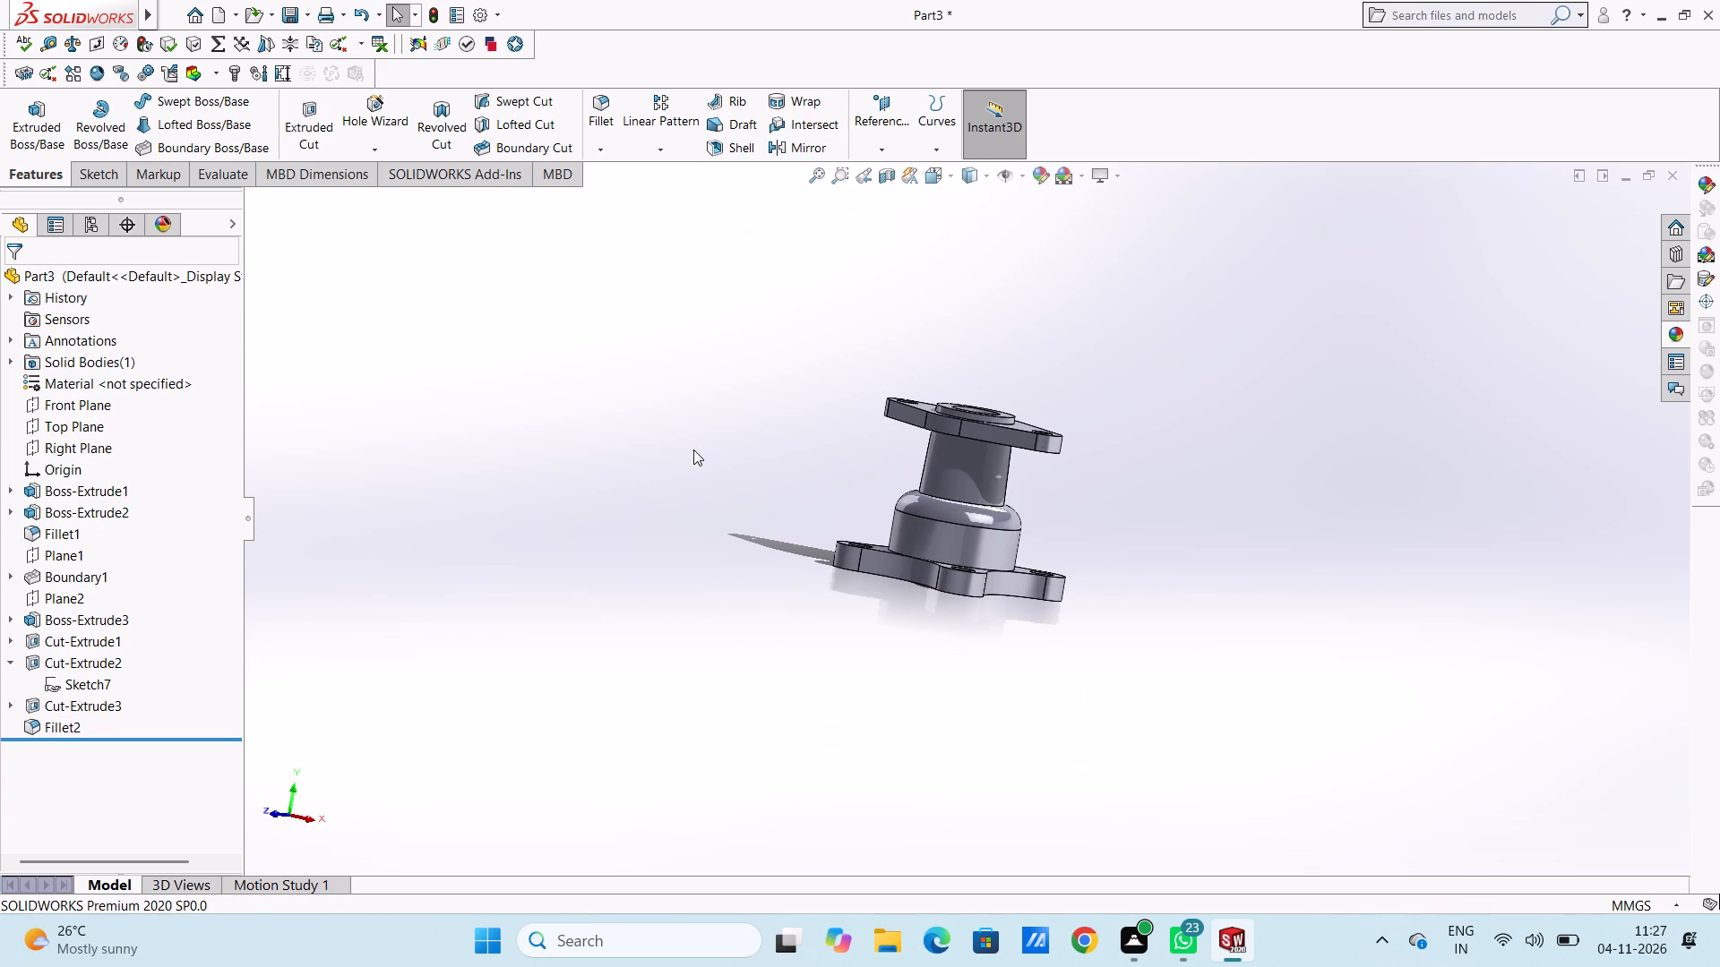
key(ctrl+7)
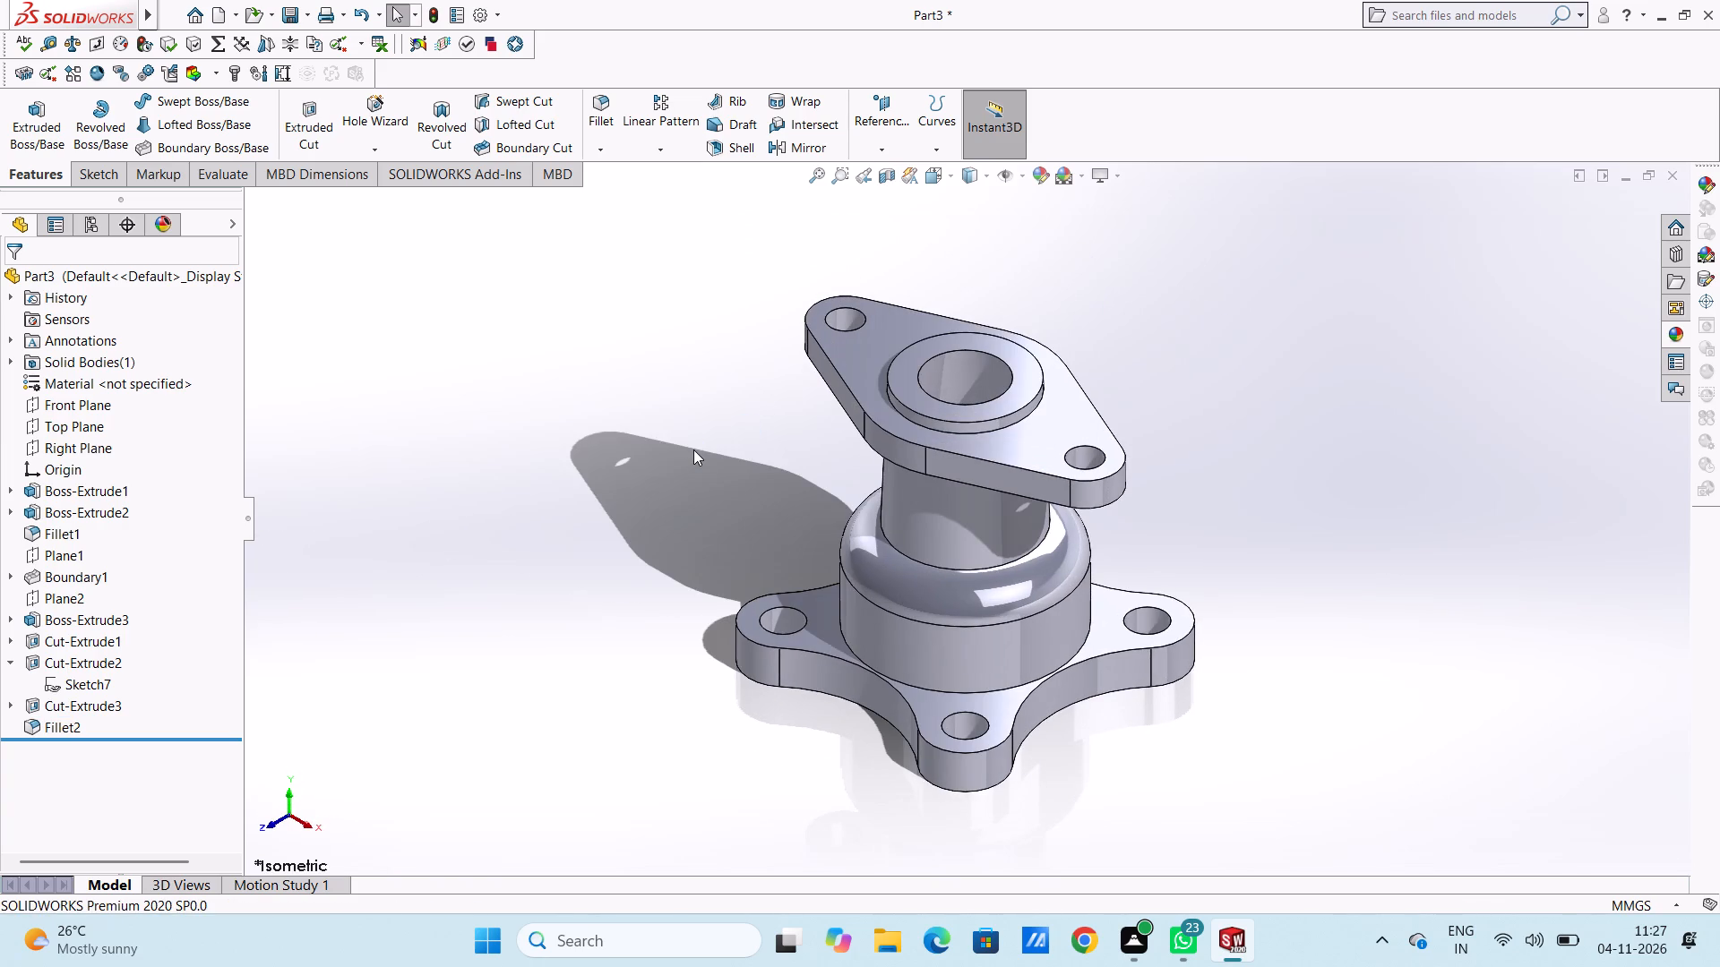
key(Escape)
key(Escape)
Colour the whole part dark yellow using the standard colour swatches.
click(1041, 186)
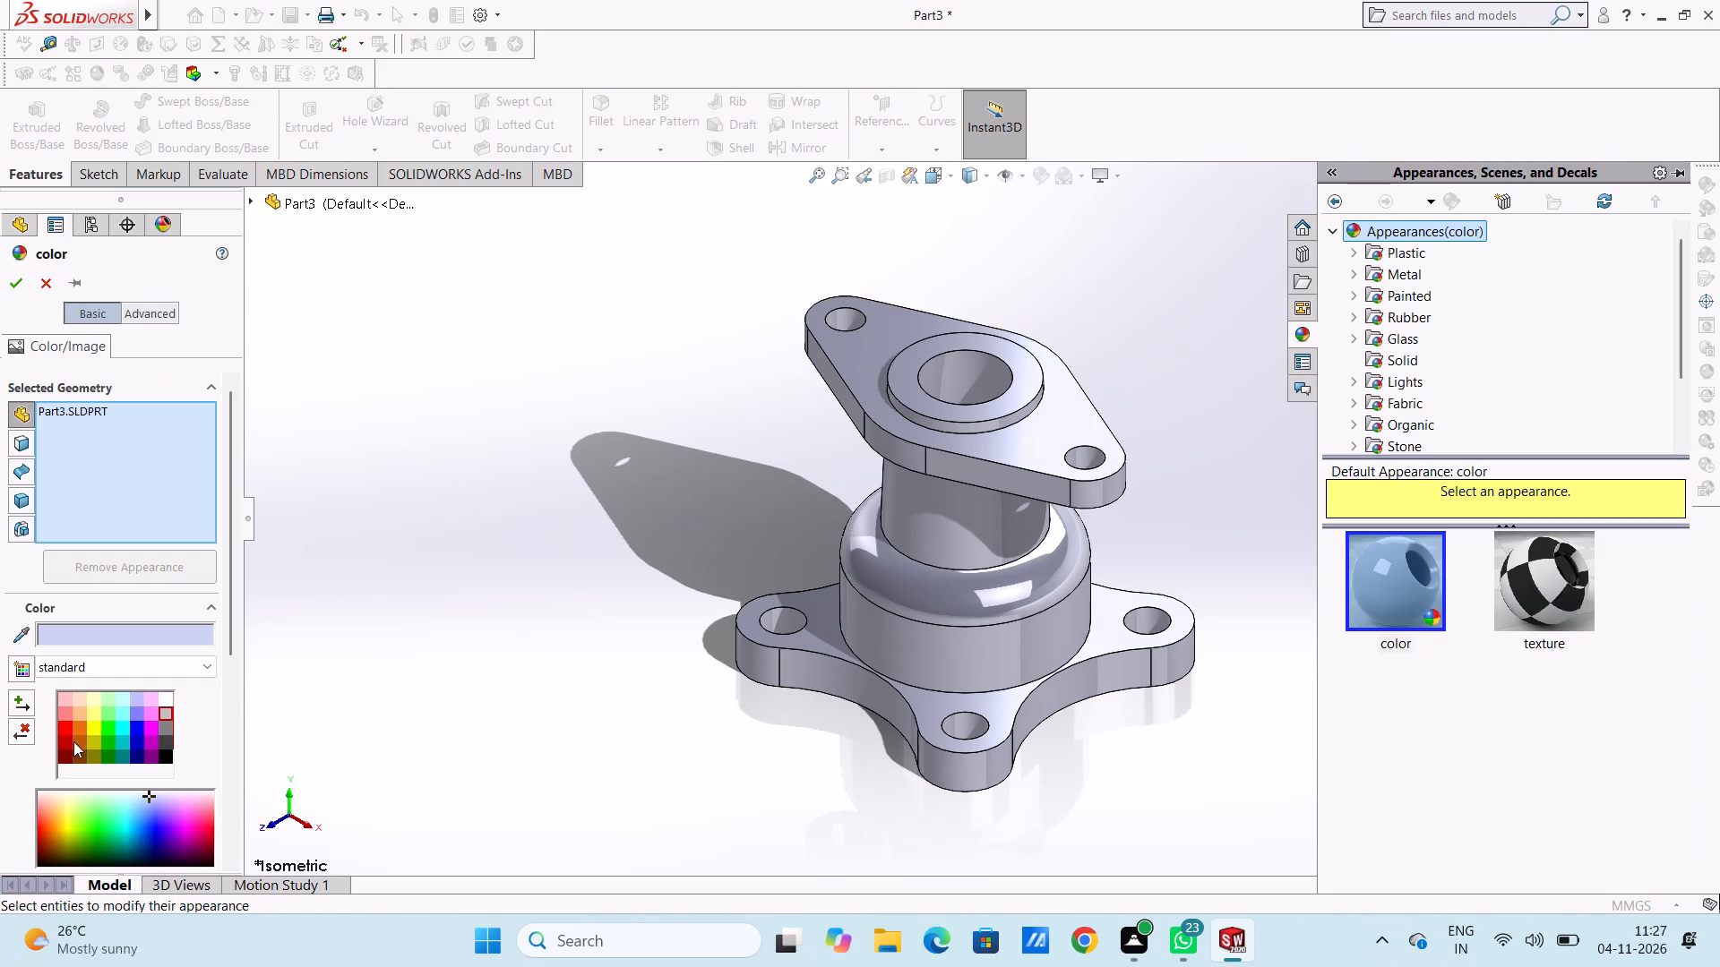
click(90, 736)
click(90, 731)
click(90, 740)
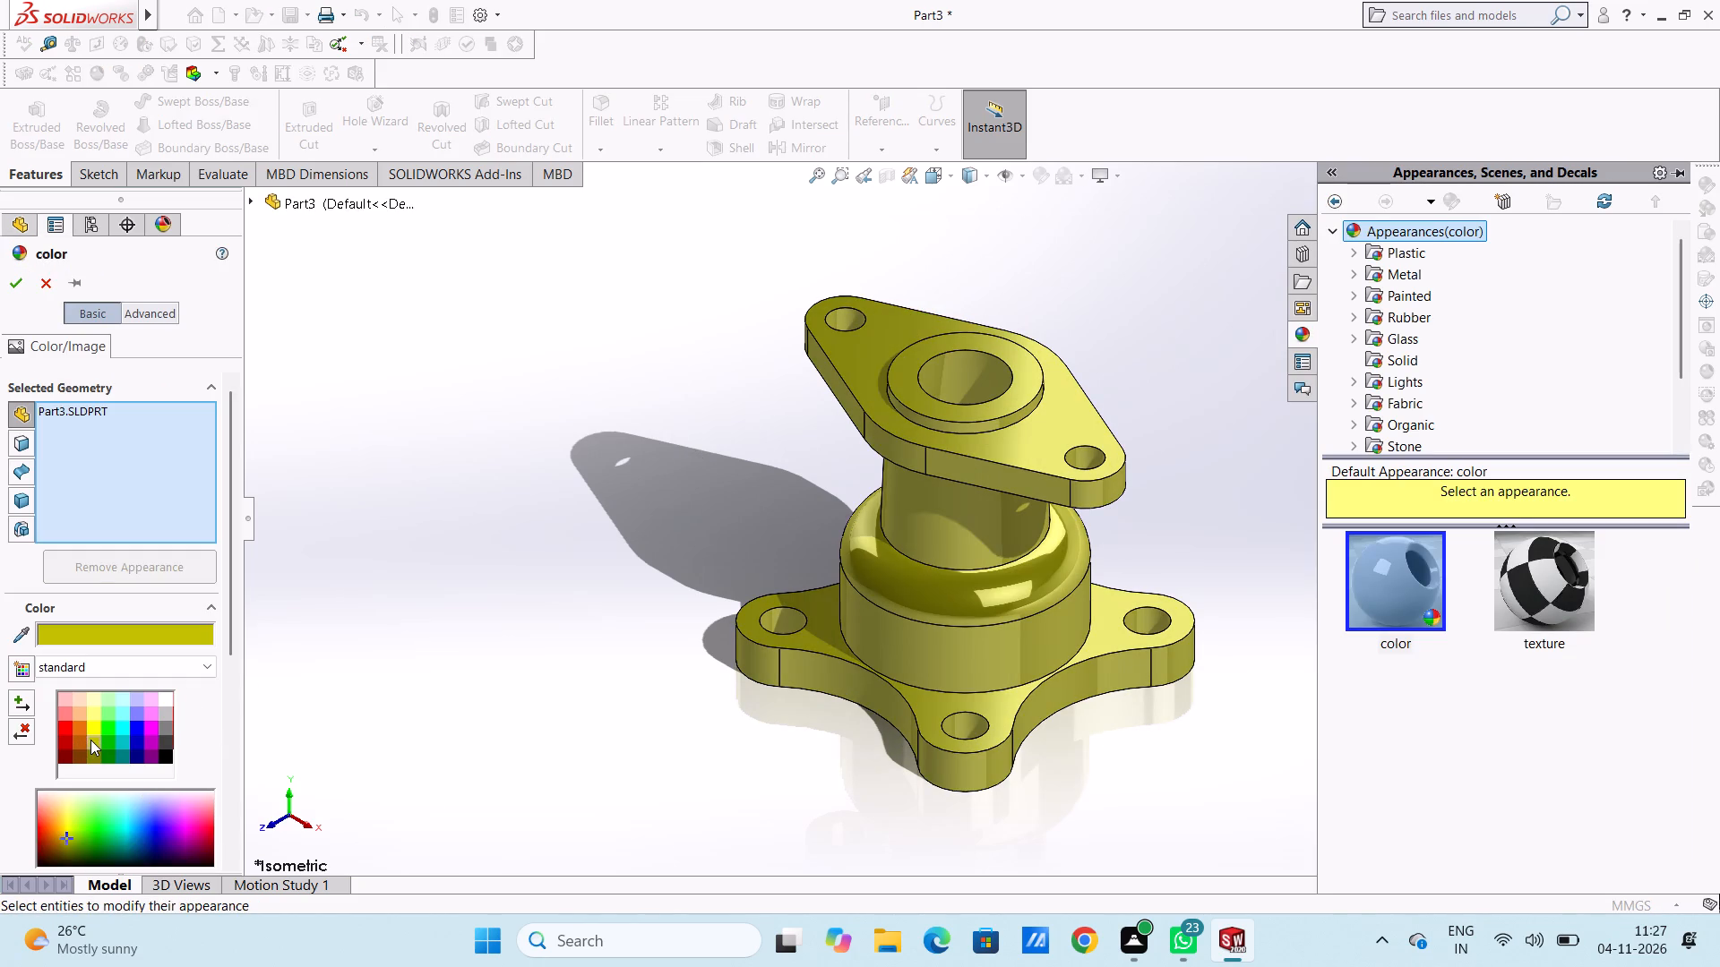
click(21, 282)
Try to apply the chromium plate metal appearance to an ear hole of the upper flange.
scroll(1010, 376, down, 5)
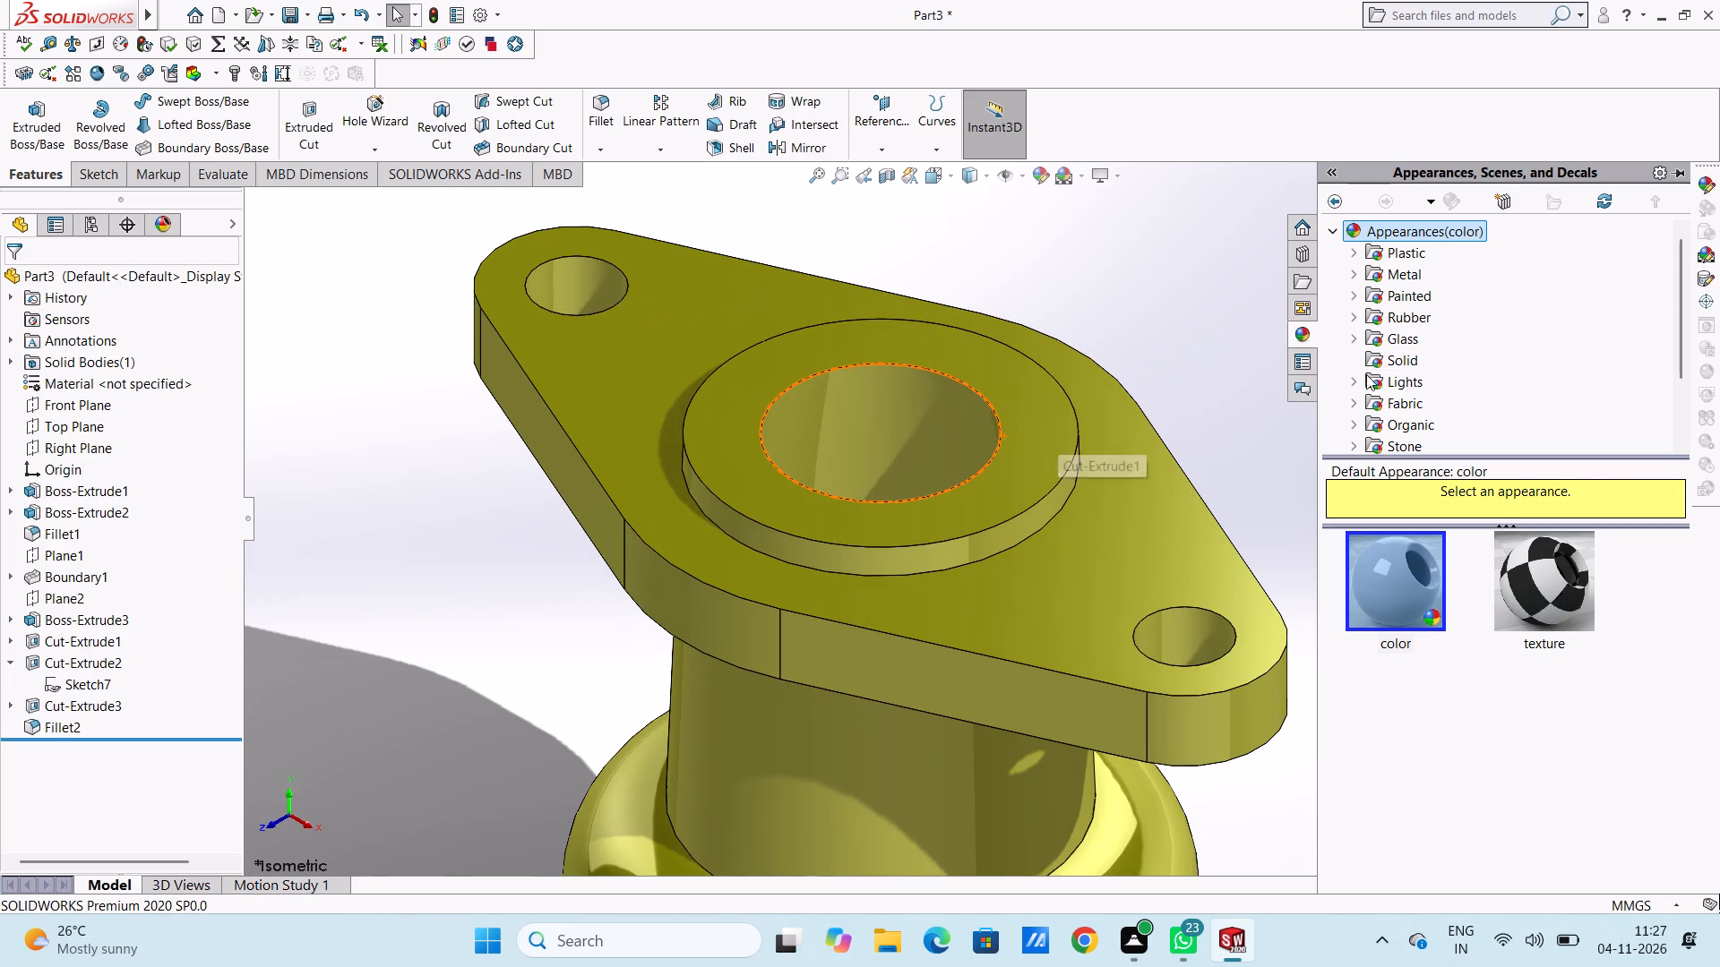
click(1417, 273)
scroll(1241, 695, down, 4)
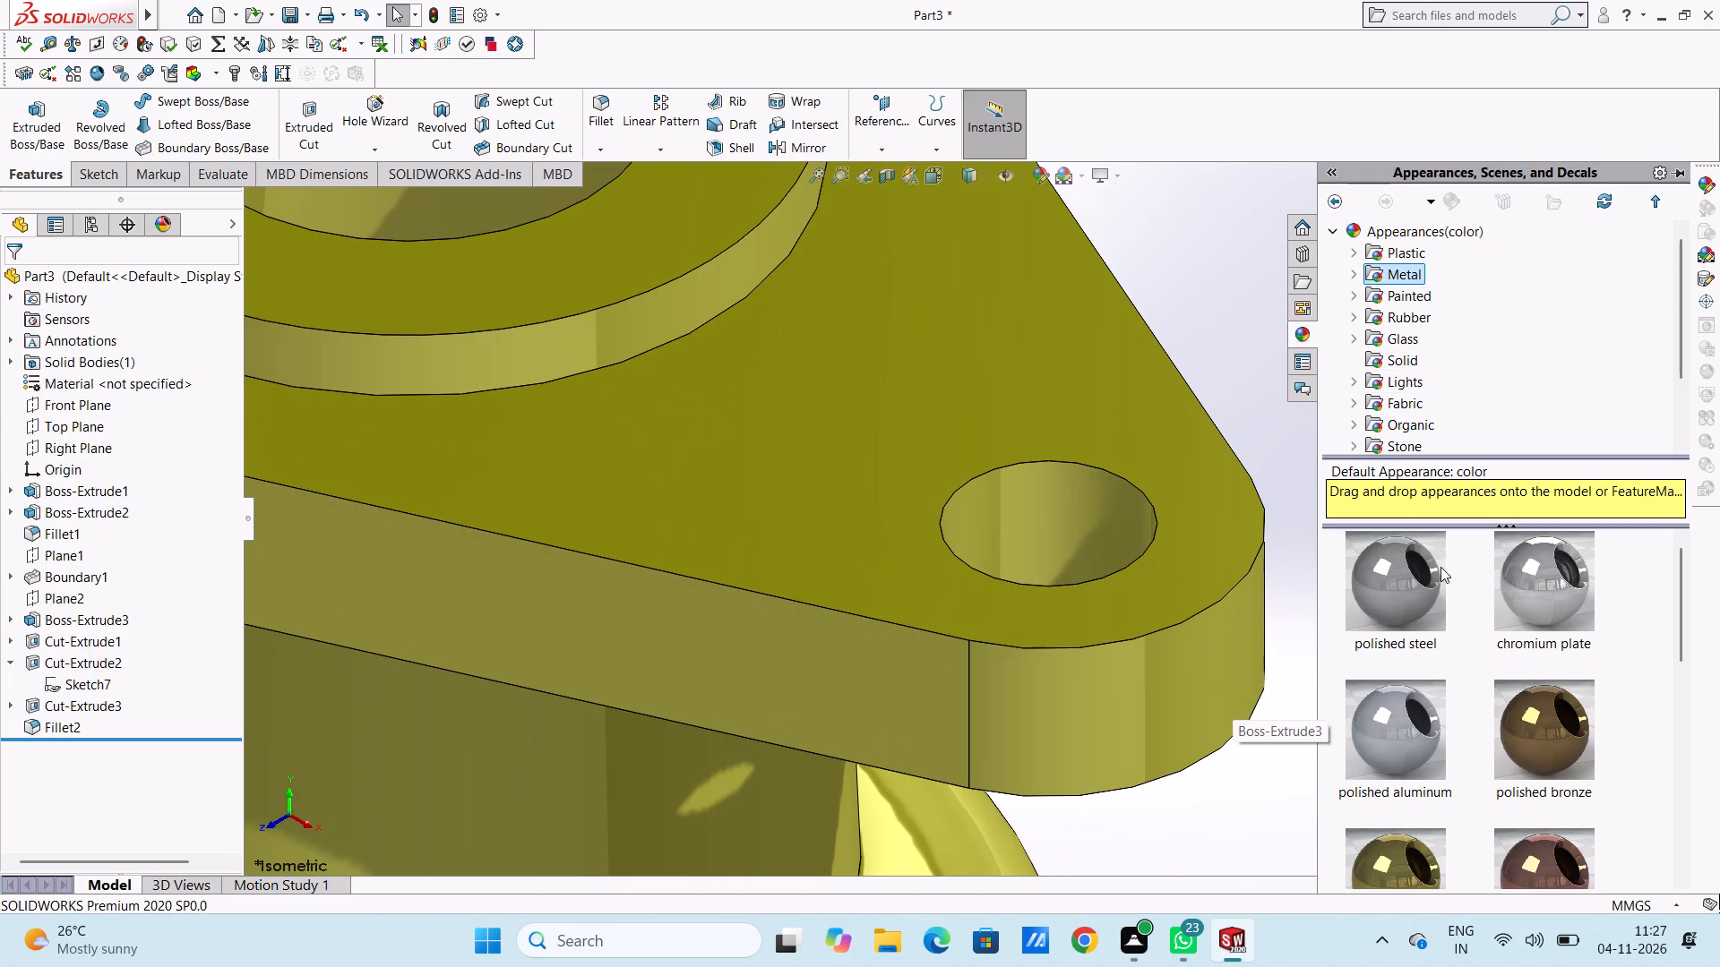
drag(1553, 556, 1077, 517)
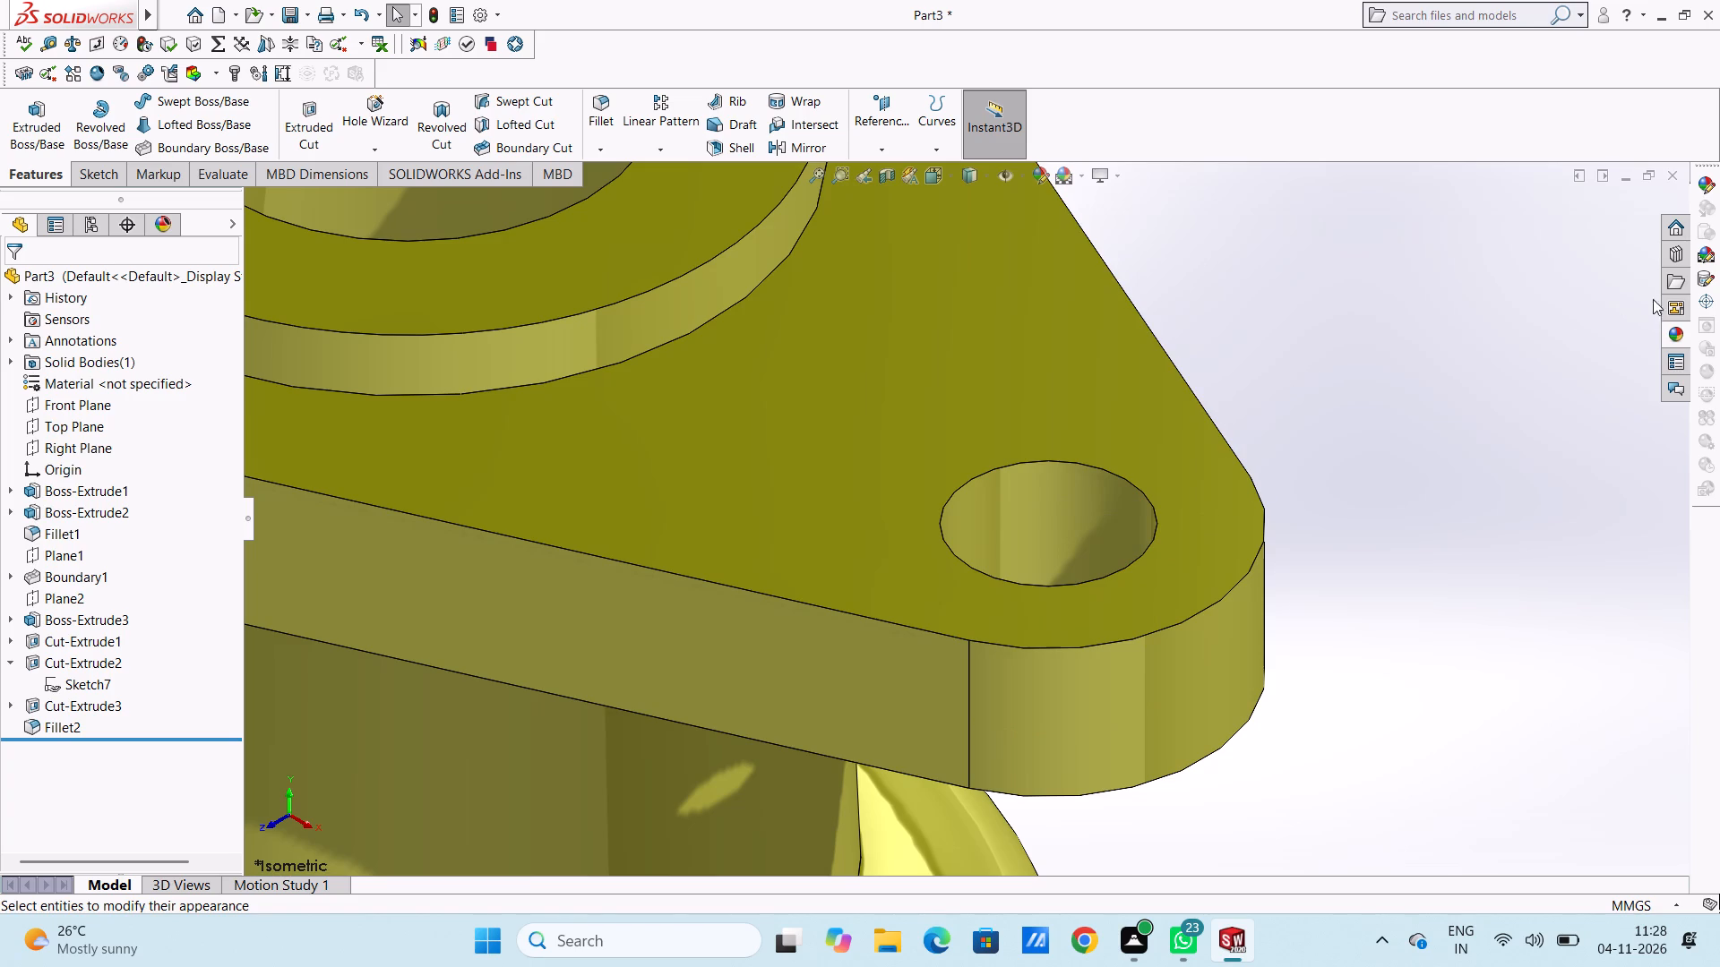
Apply the polished steel appearance to the wall faces of both ear holes in the upper flange.
click(1672, 337)
scroll(1133, 543, down, 1)
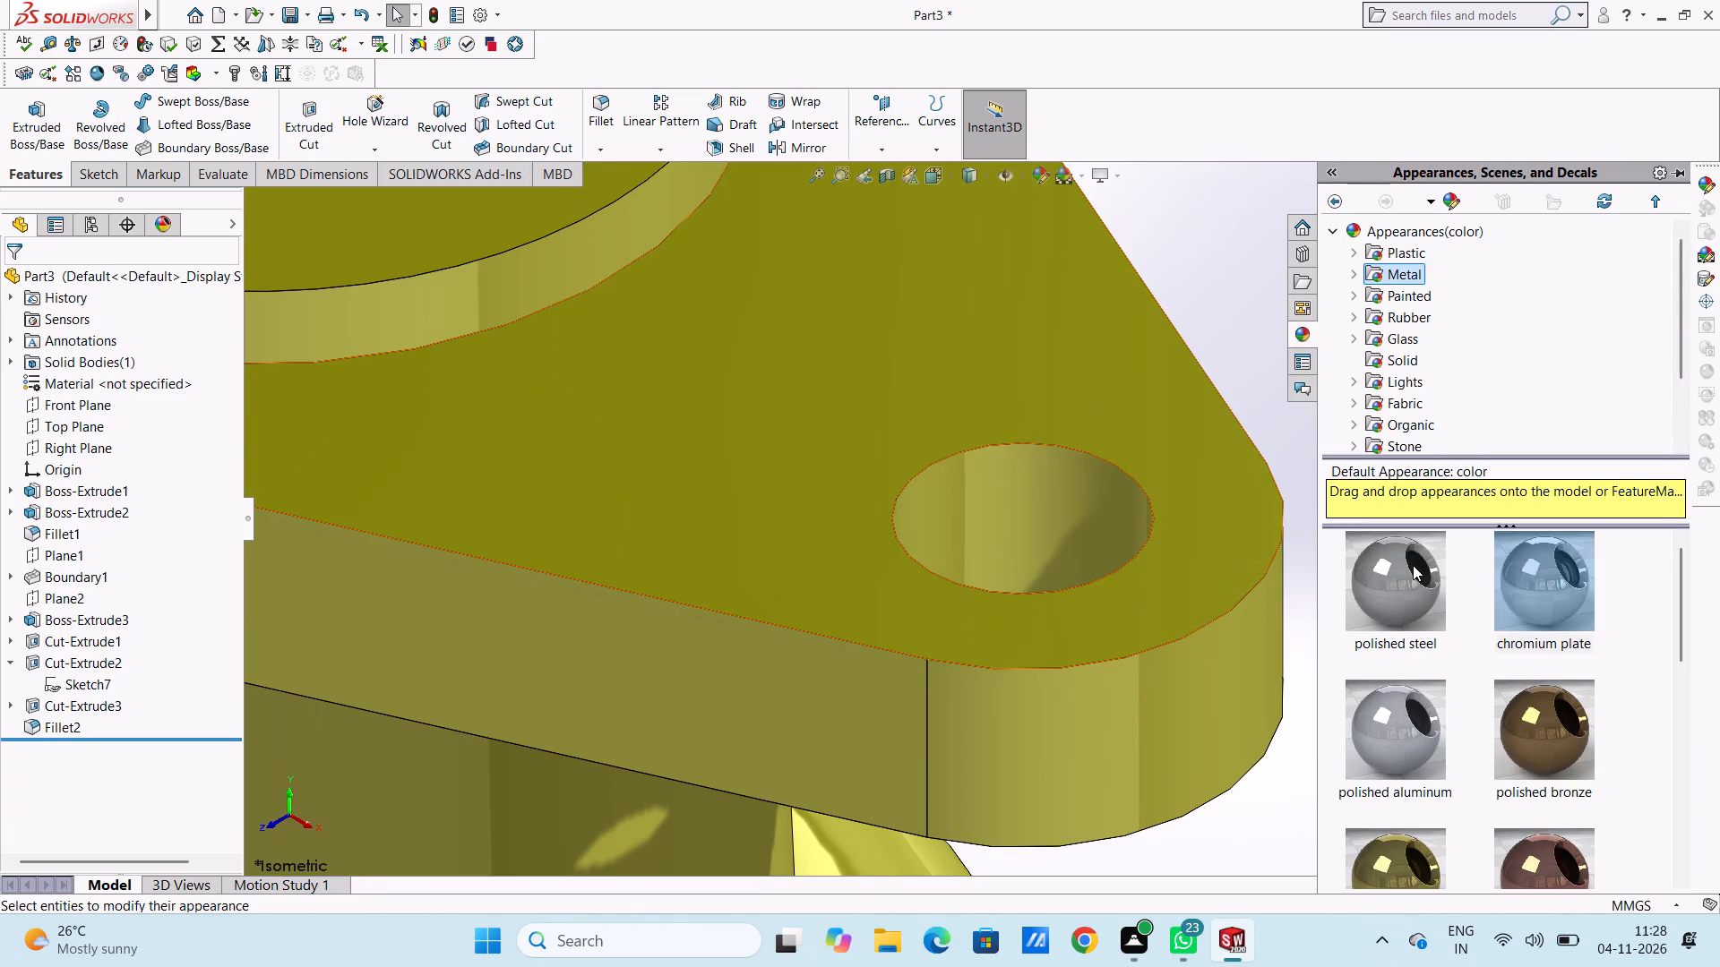
drag(1408, 567, 1010, 492)
click(1010, 492)
scroll(1010, 492, up, 3)
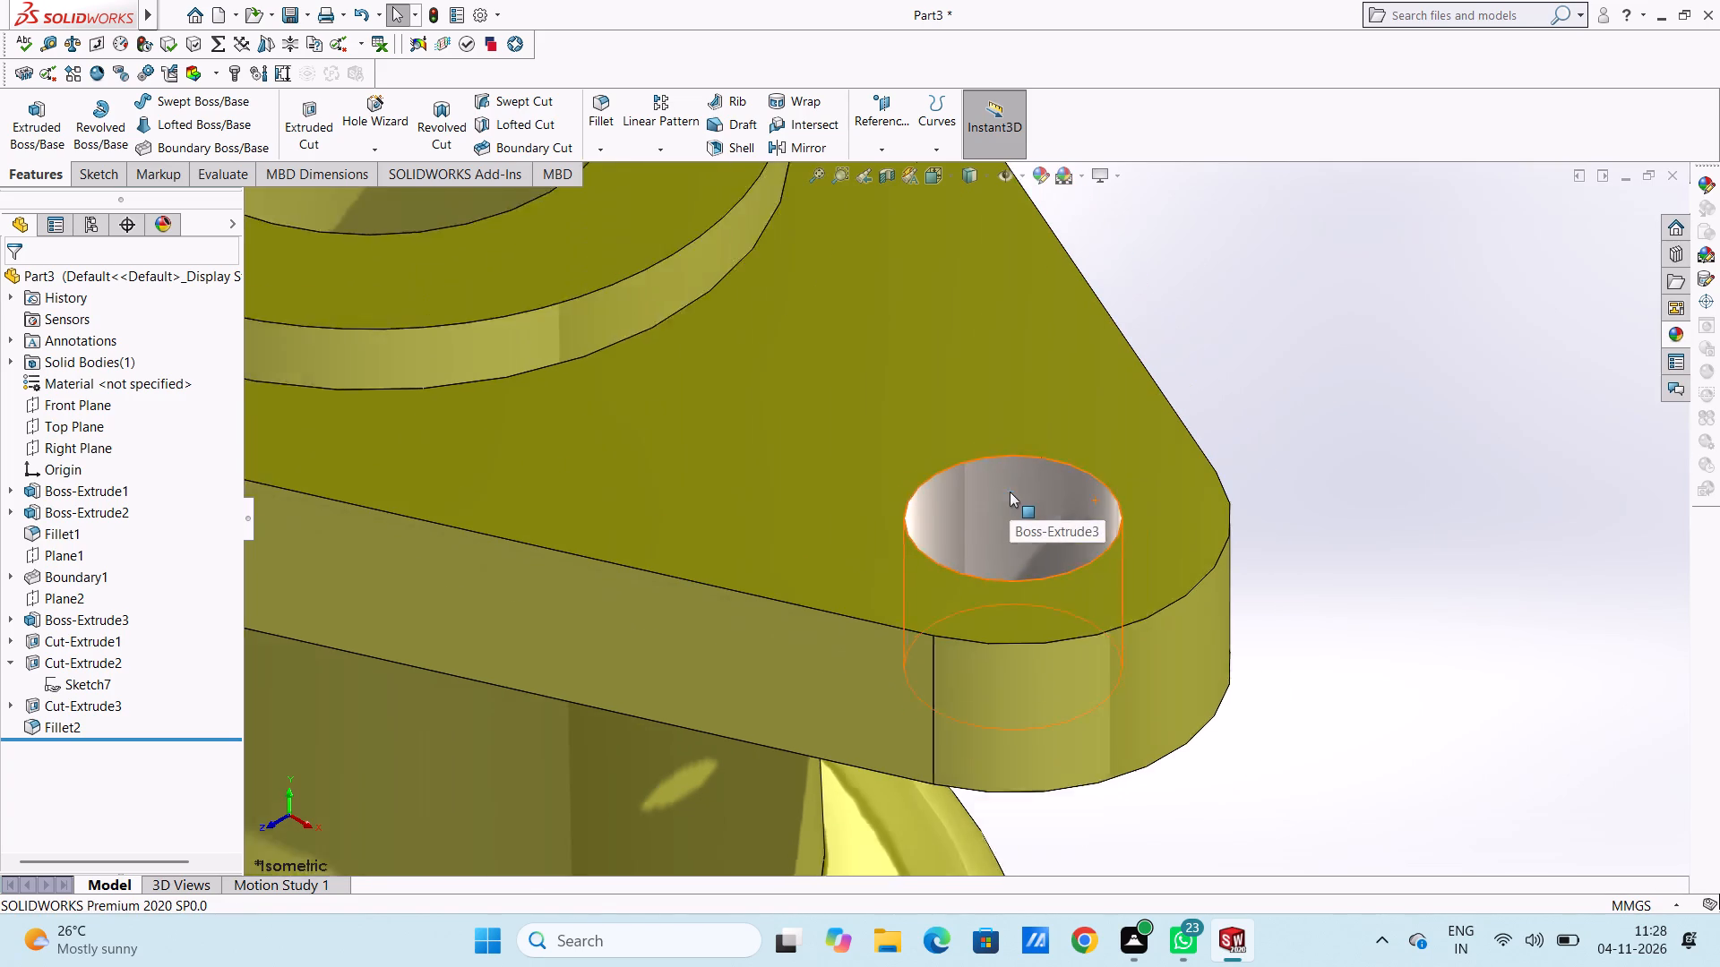
scroll(1010, 492, up, 10)
scroll(865, 380, down, 6)
scroll(737, 619, down, 5)
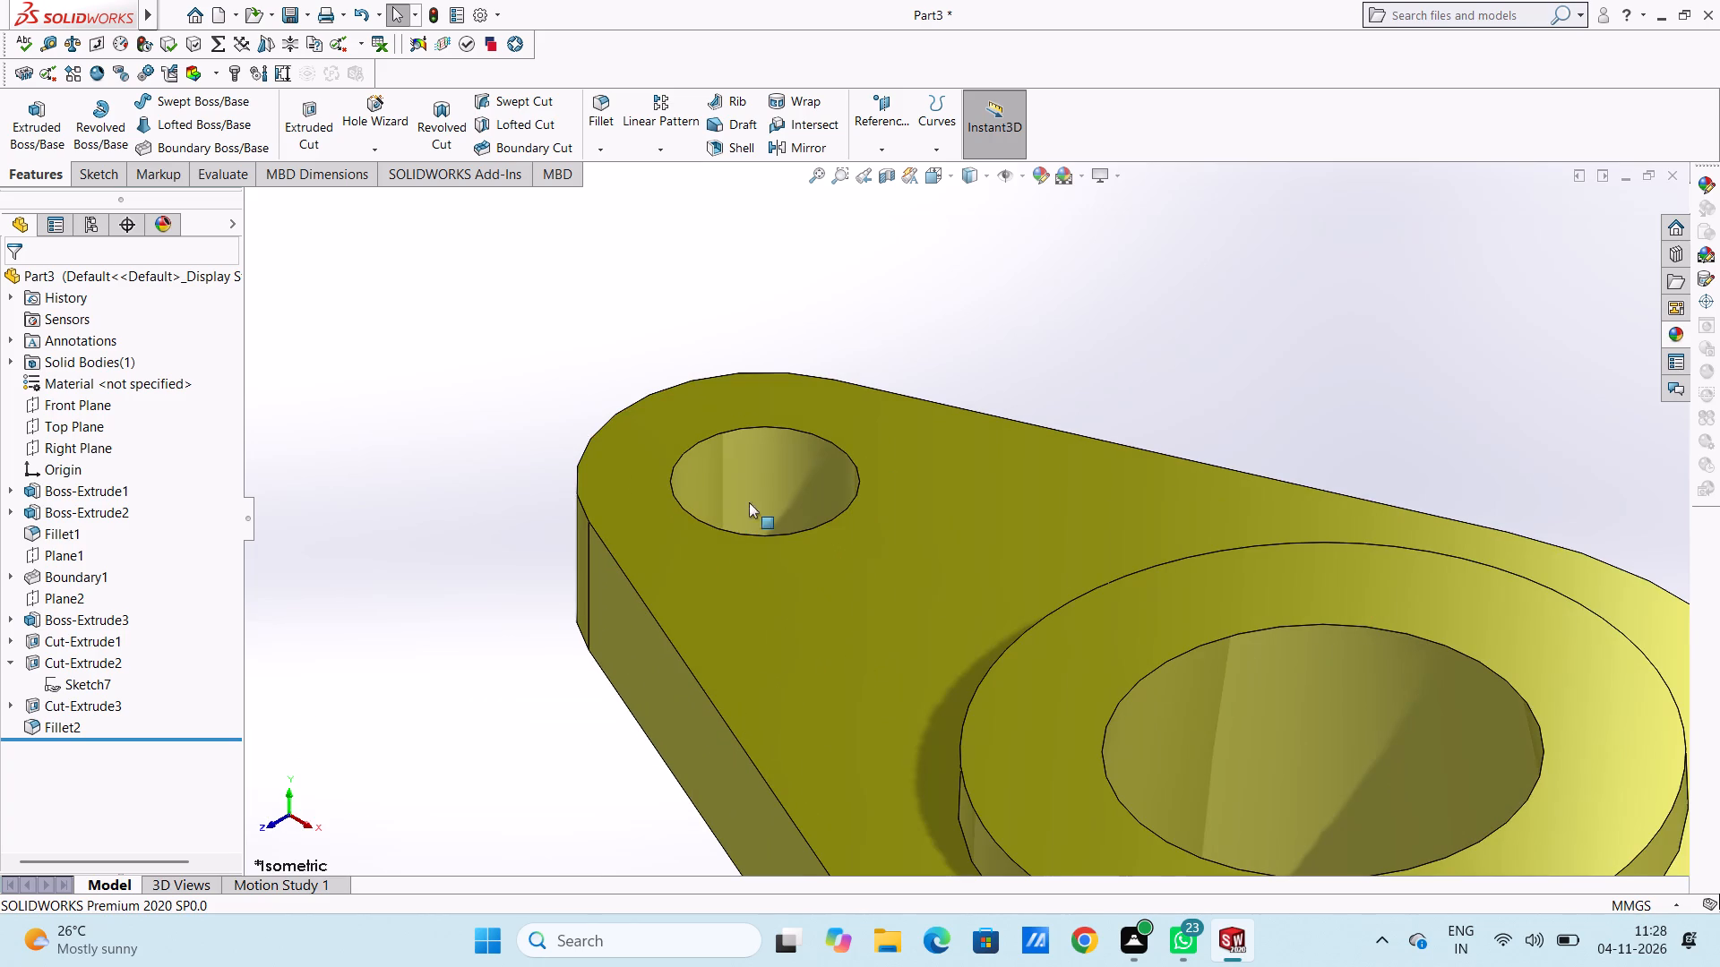
click(1671, 331)
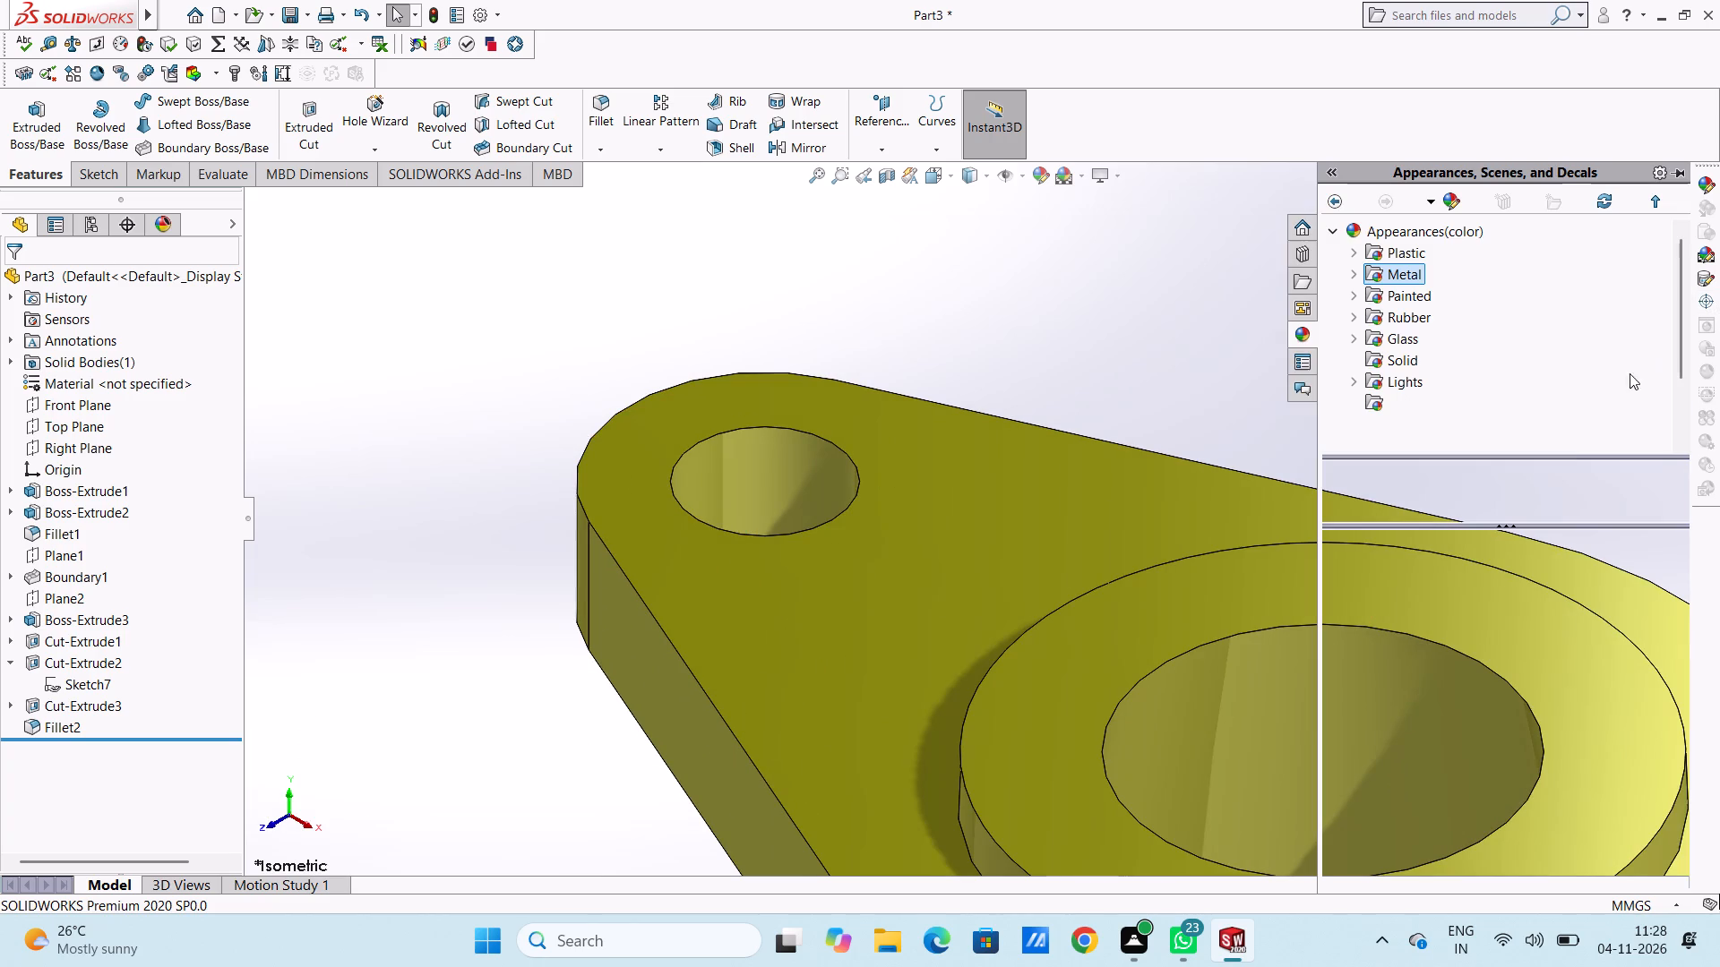
drag(1381, 598, 734, 501)
click(734, 501)
Apply the polished steel appearance to the drafted central bore of the upper flange.
scroll(734, 501, up, 7)
scroll(1107, 703, down, 5)
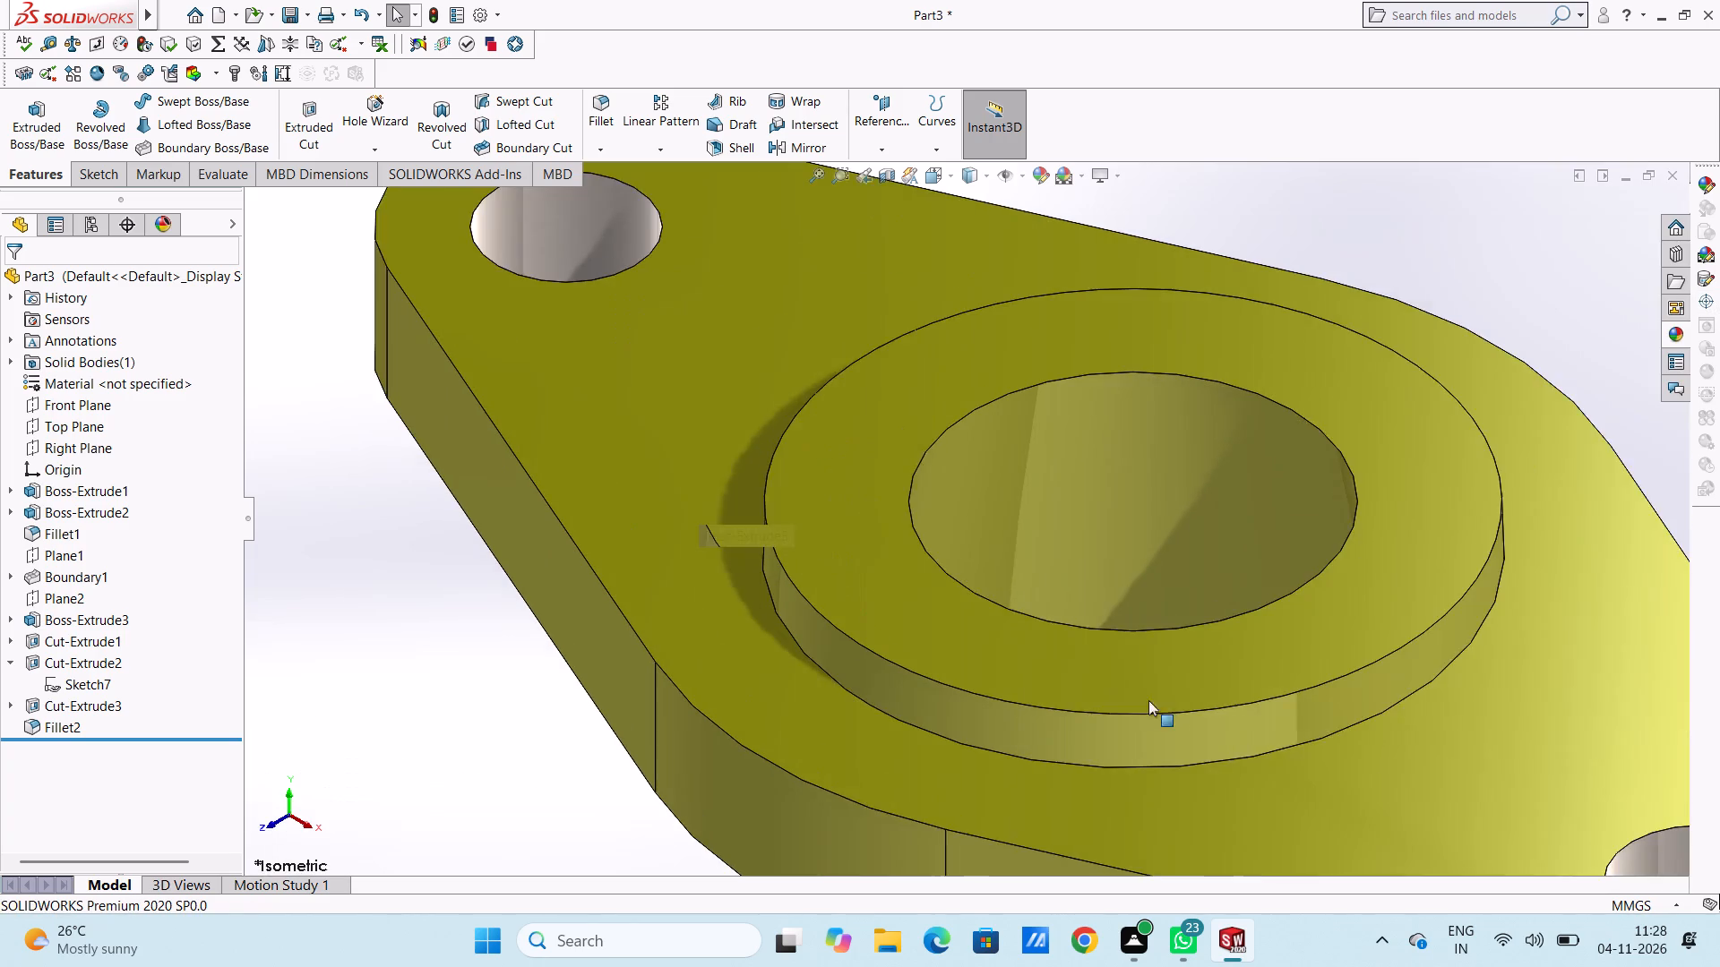
click(1677, 334)
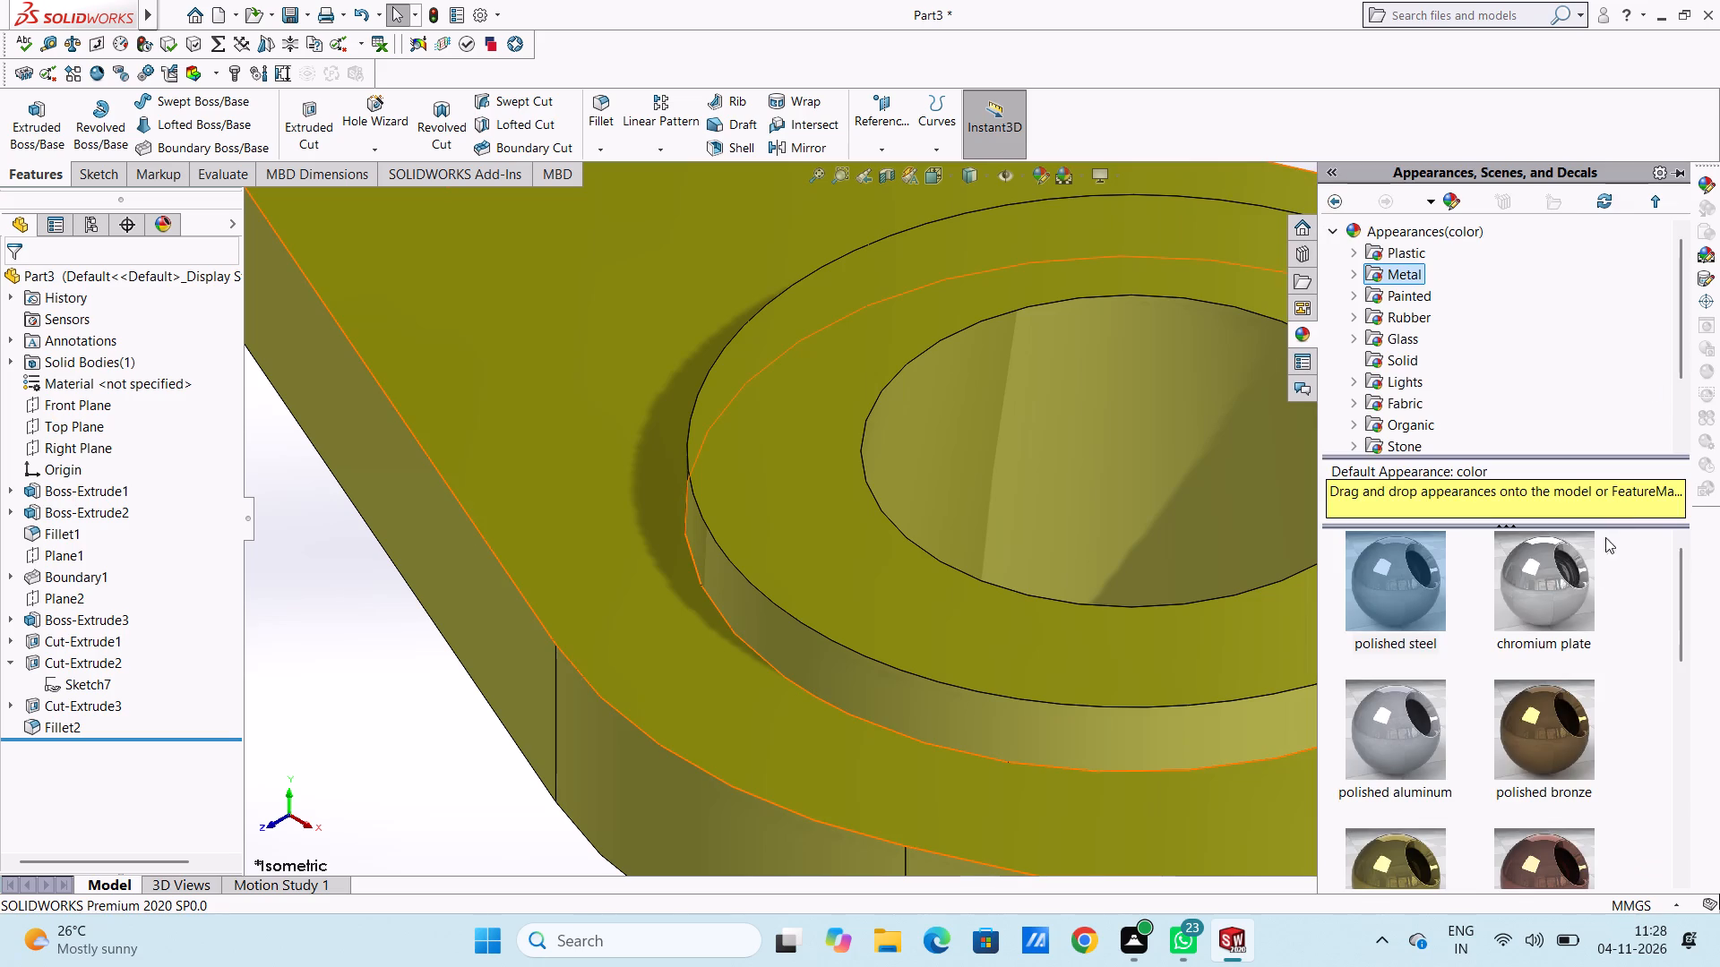
drag(1421, 578, 1160, 411)
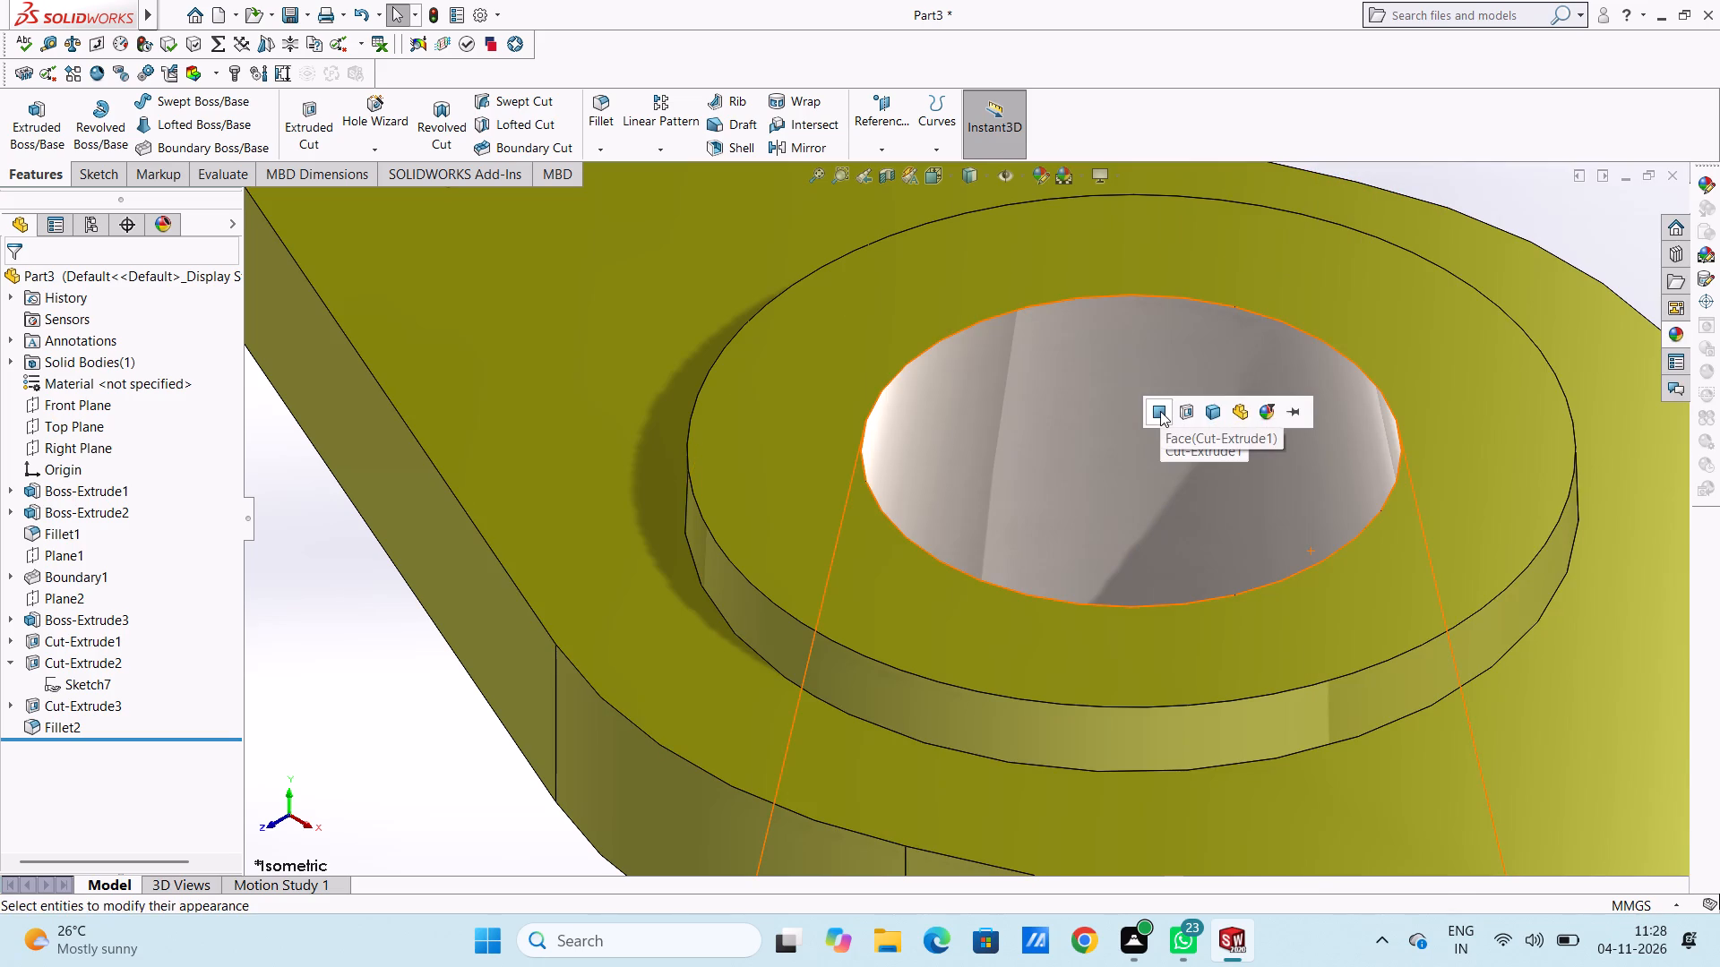
click(1182, 417)
Apply the polished steel appearance to the hole walls in the front and right-hand lobes of the base plate, as seen in isometric.
scroll(1182, 417, up, 7)
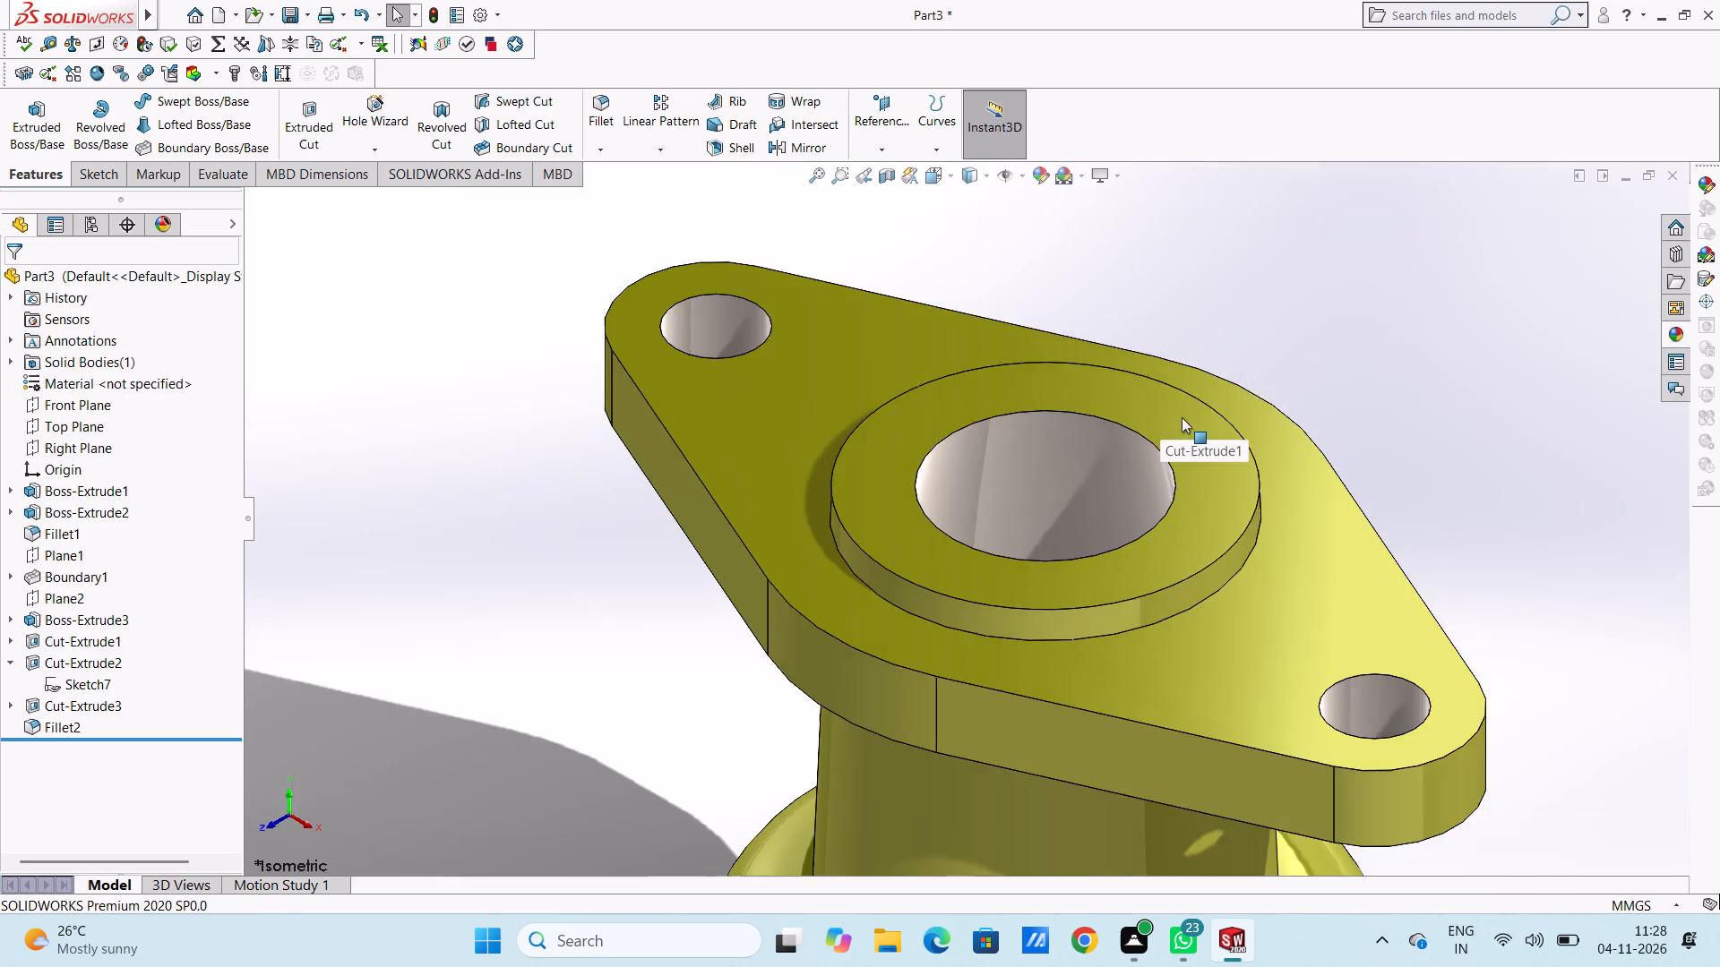
scroll(1182, 417, up, 7)
scroll(993, 779, down, 3)
scroll(995, 873, down, 4)
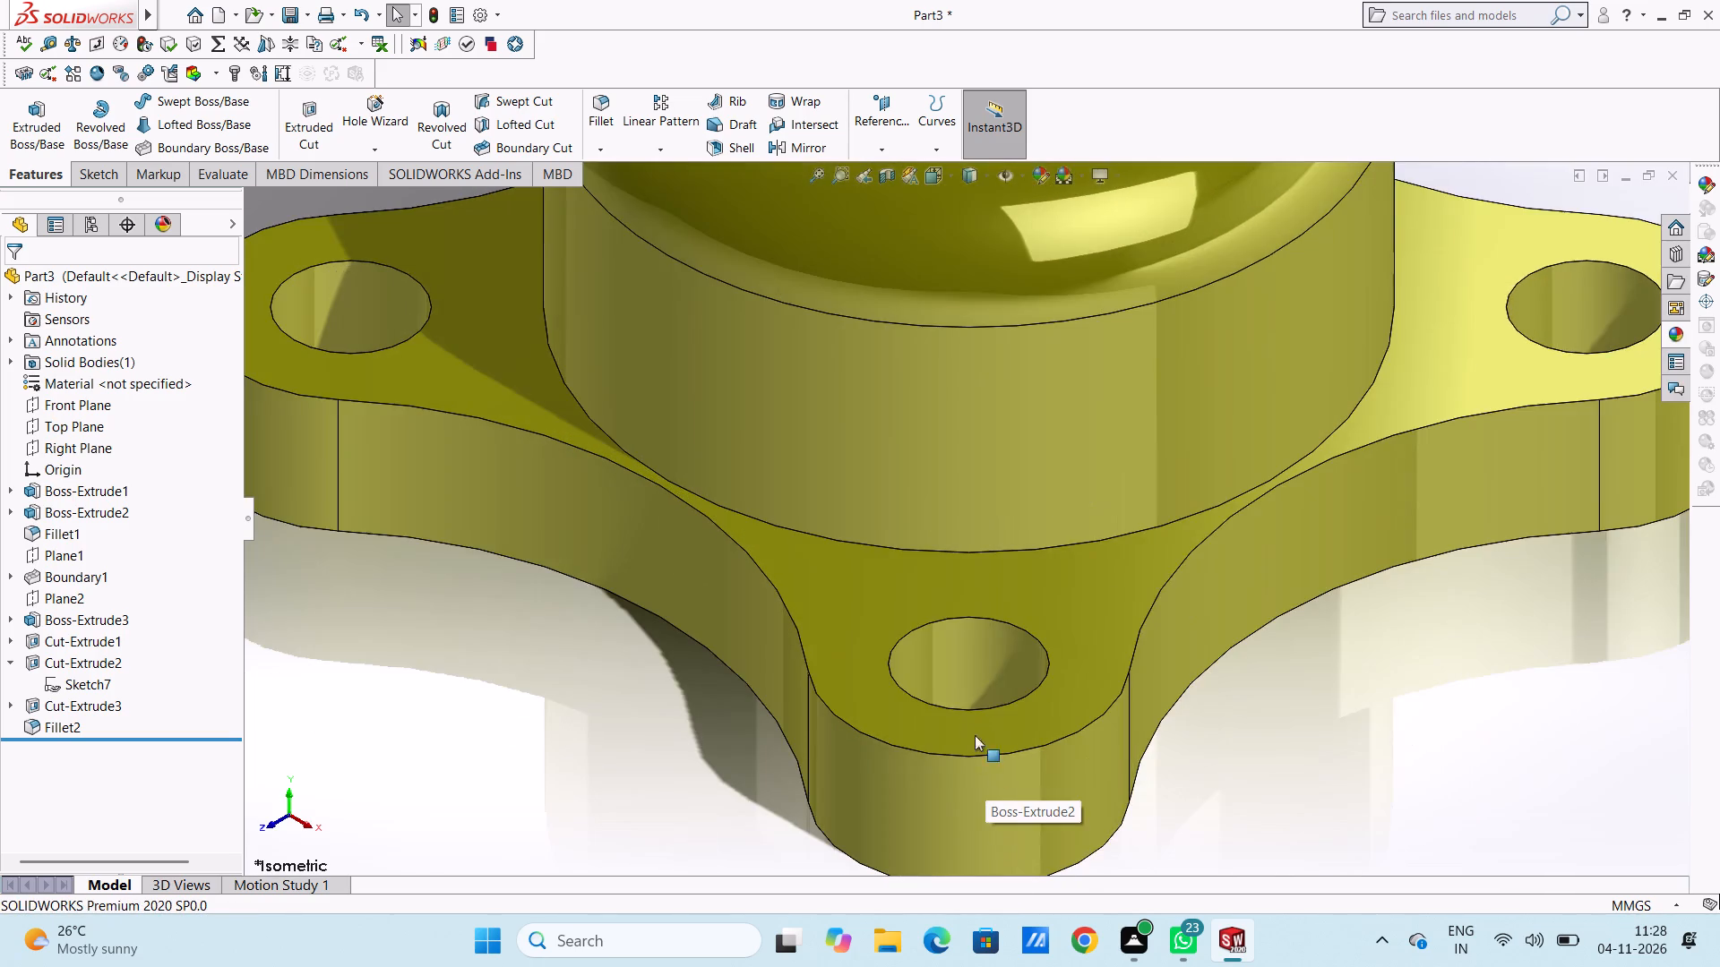
scroll(962, 705, down, 3)
click(1671, 332)
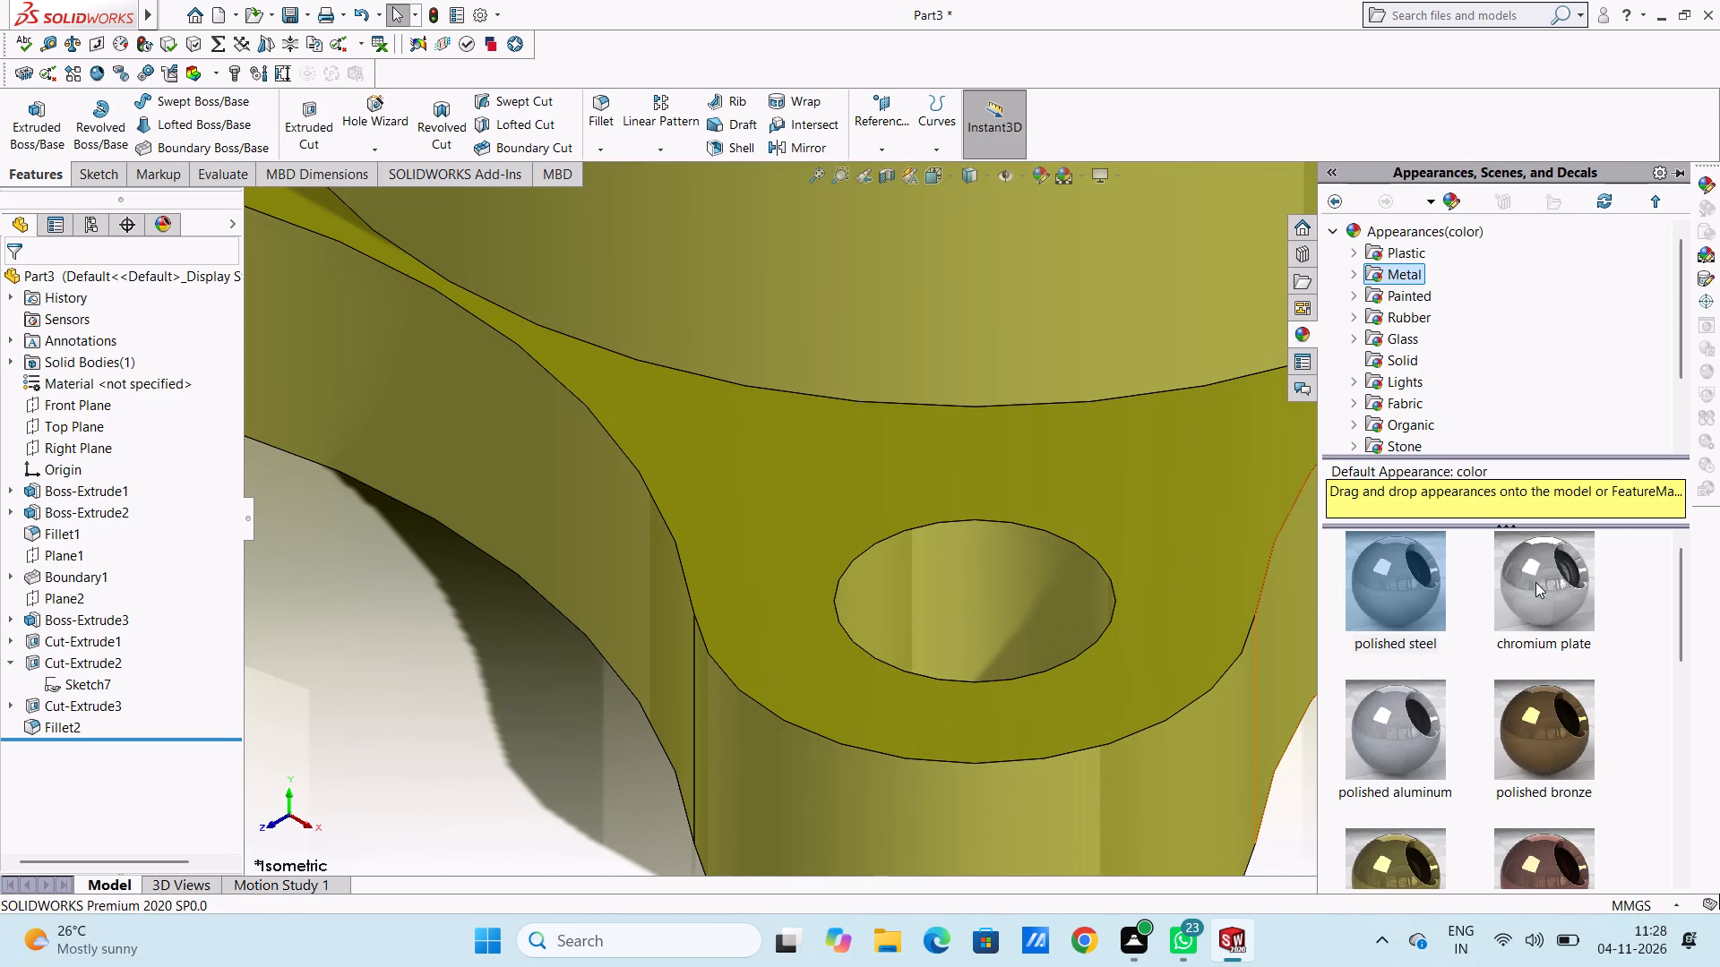
drag(1419, 605, 1063, 629)
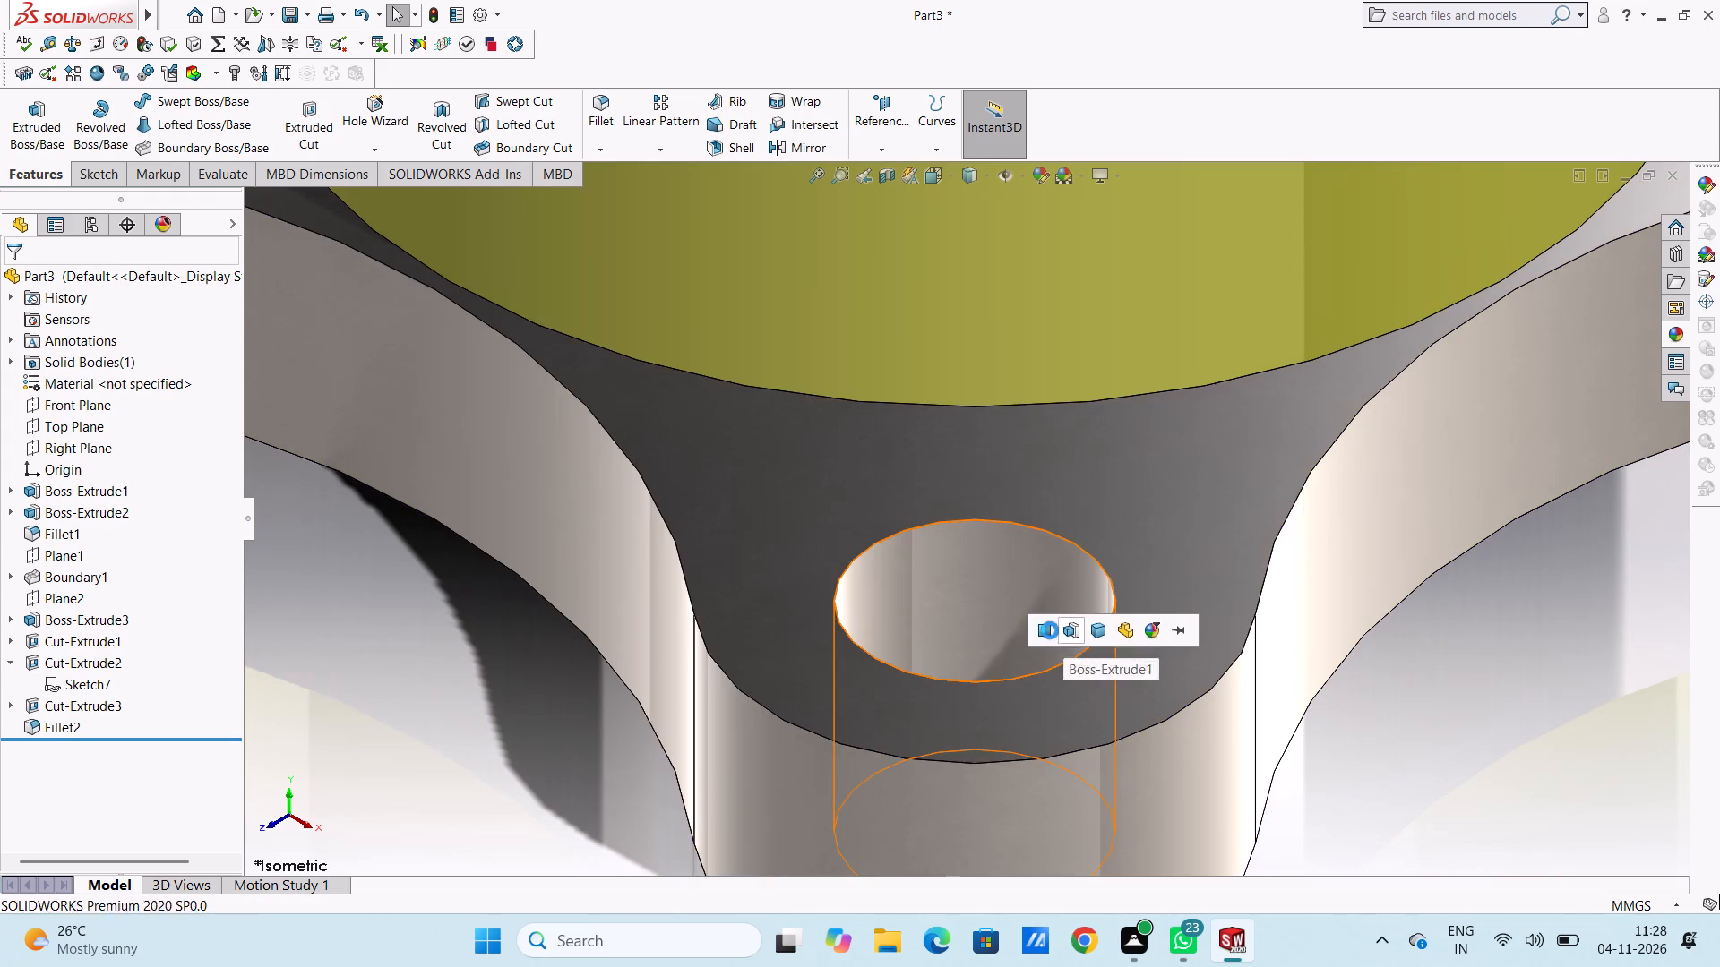
click(1037, 630)
scroll(1037, 629, up, 8)
scroll(1297, 359, down, 5)
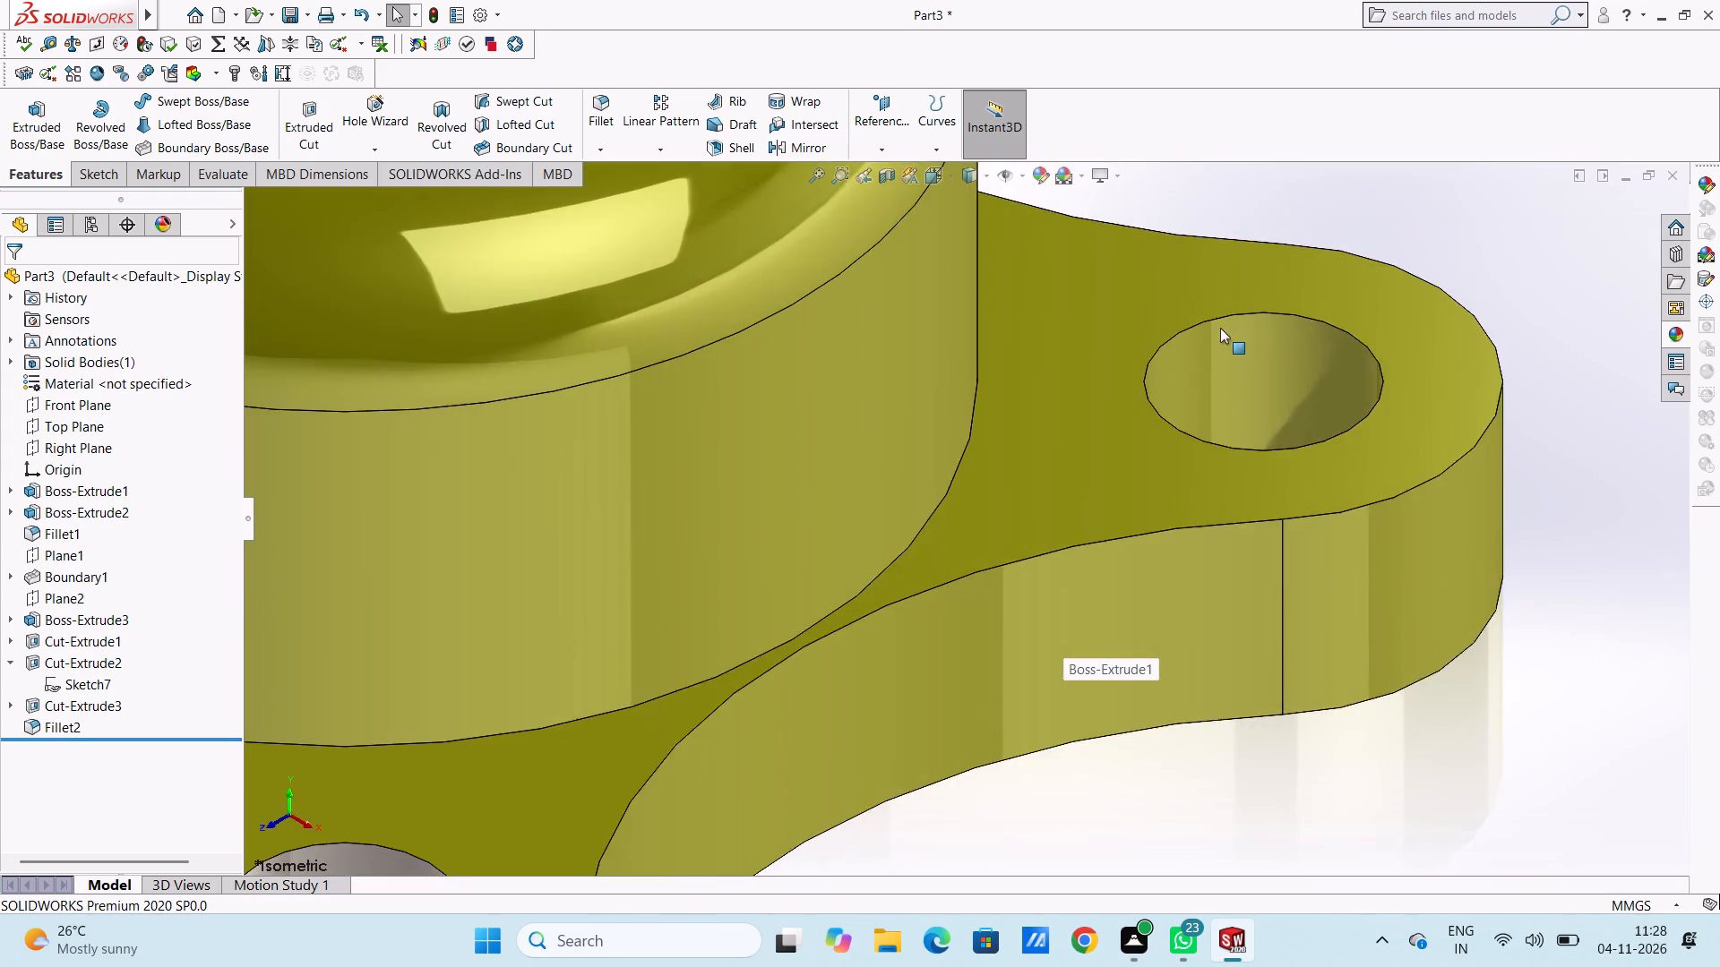
scroll(1217, 340, down, 5)
click(1670, 337)
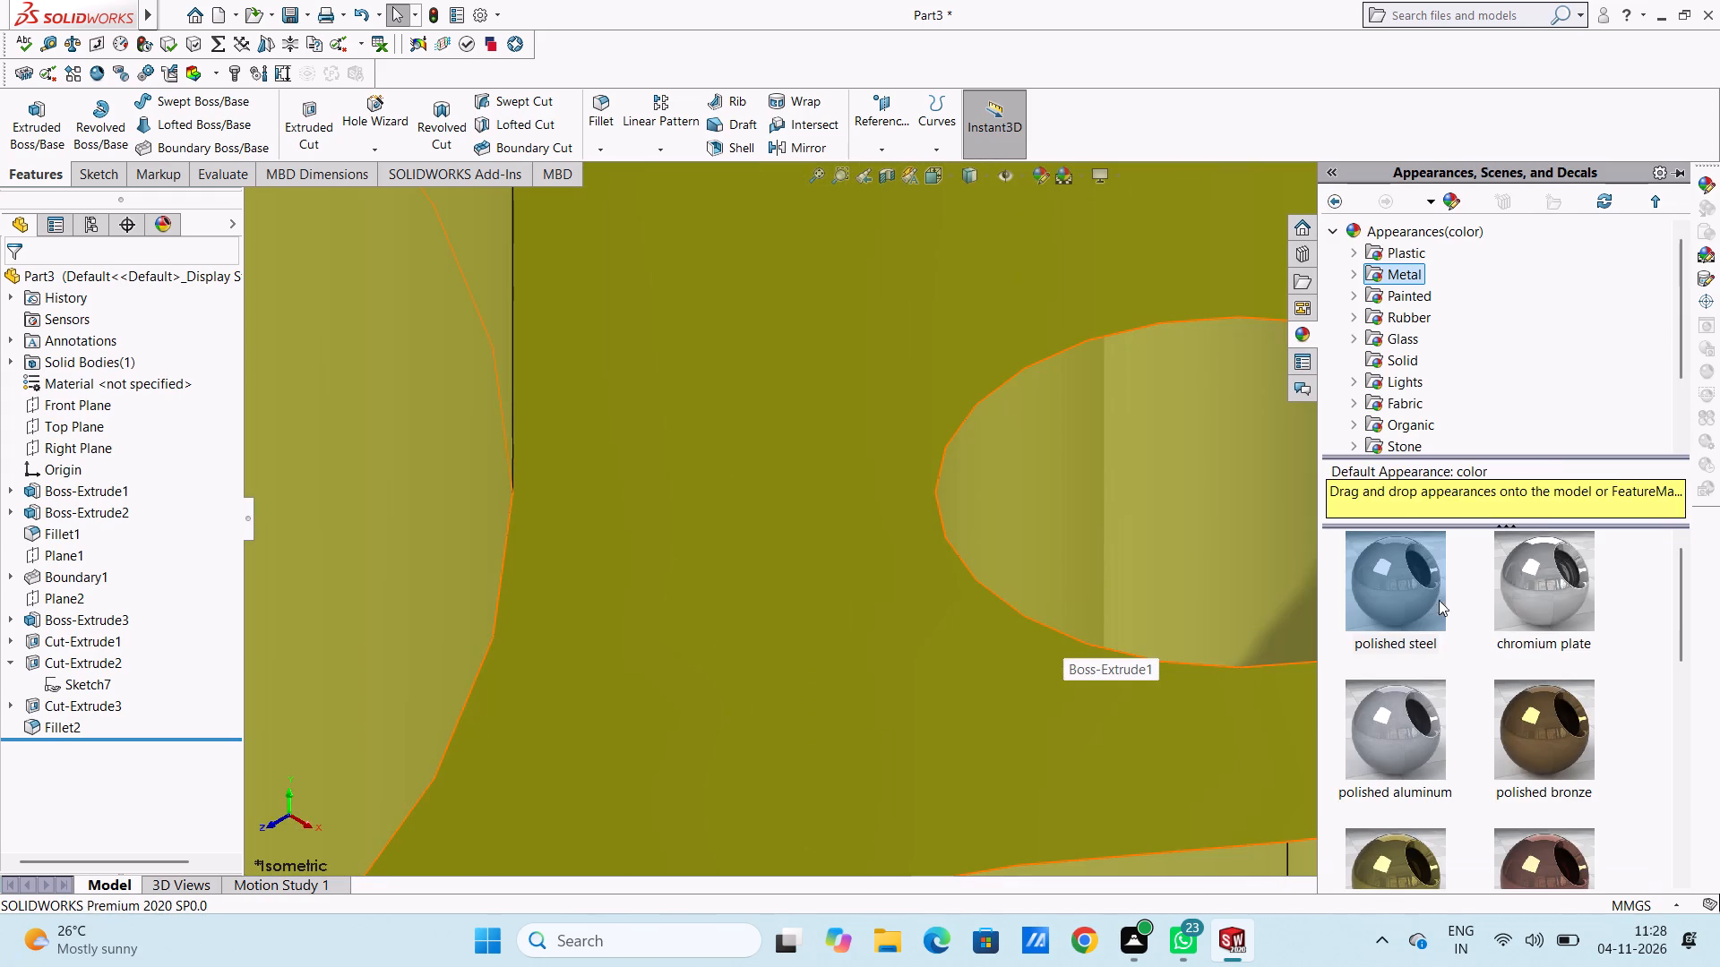
drag(1408, 595, 1243, 506)
click(1243, 506)
Apply the polished steel appearance to the hole wall face in the base plate's left-hand lobe, as seen in isometric.
scroll(1243, 506, up, 5)
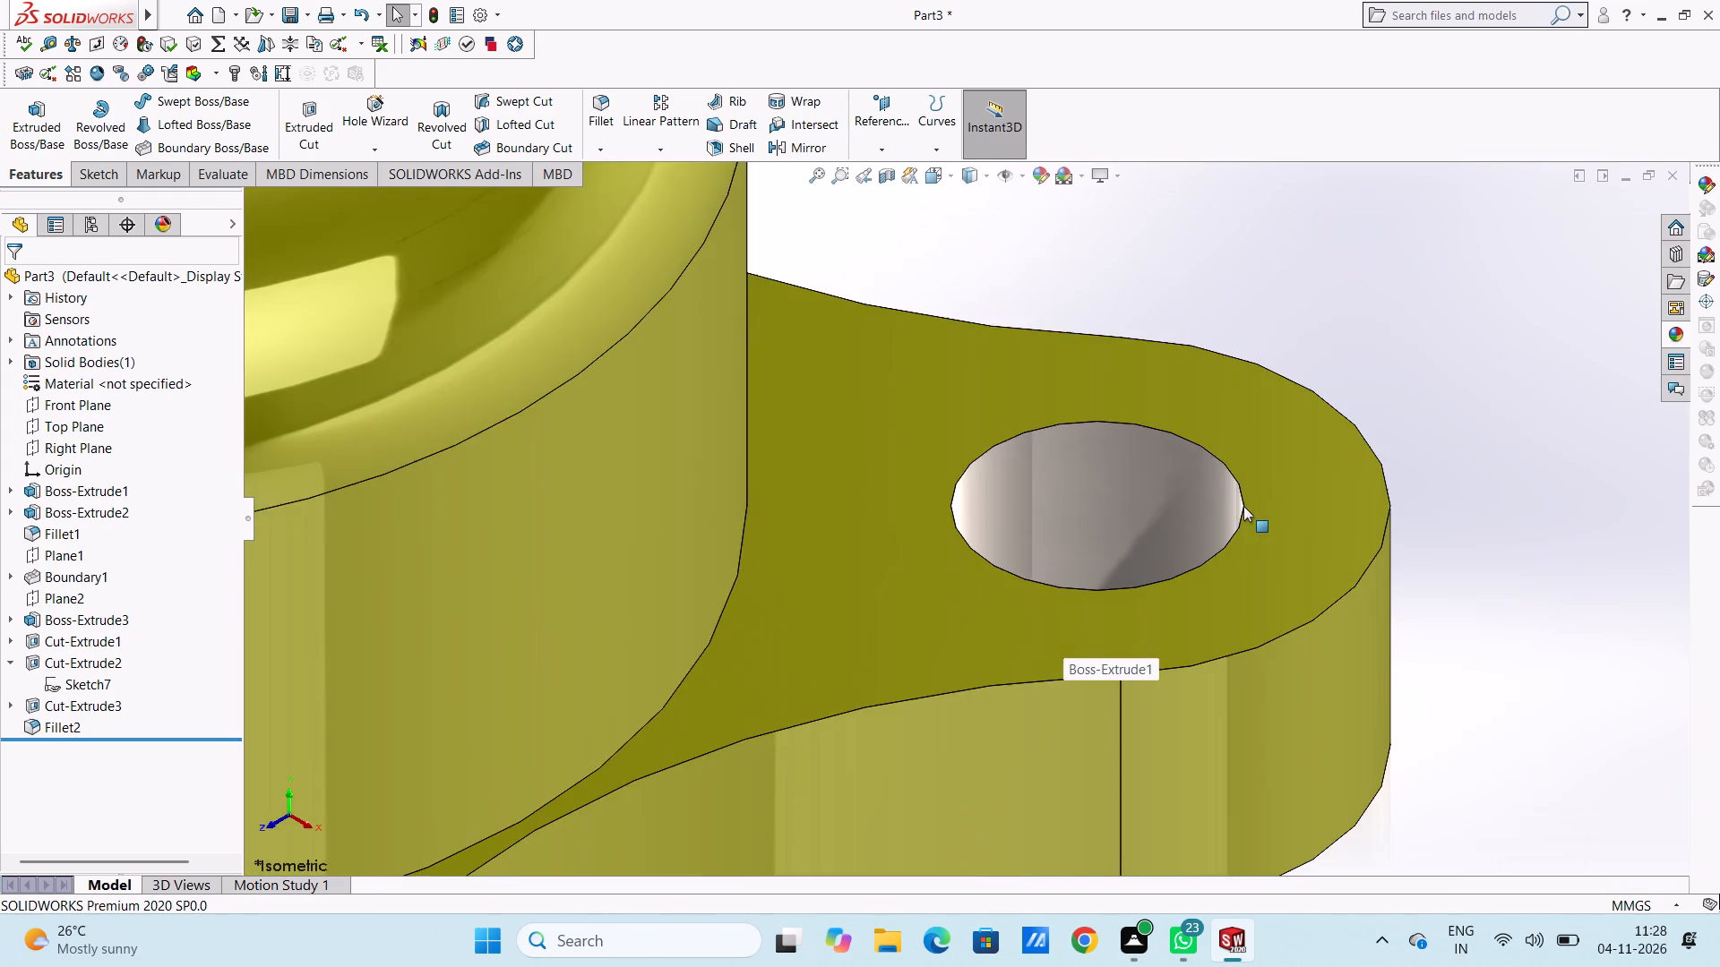
scroll(1243, 506, up, 14)
scroll(764, 592, down, 5)
scroll(828, 441, down, 2)
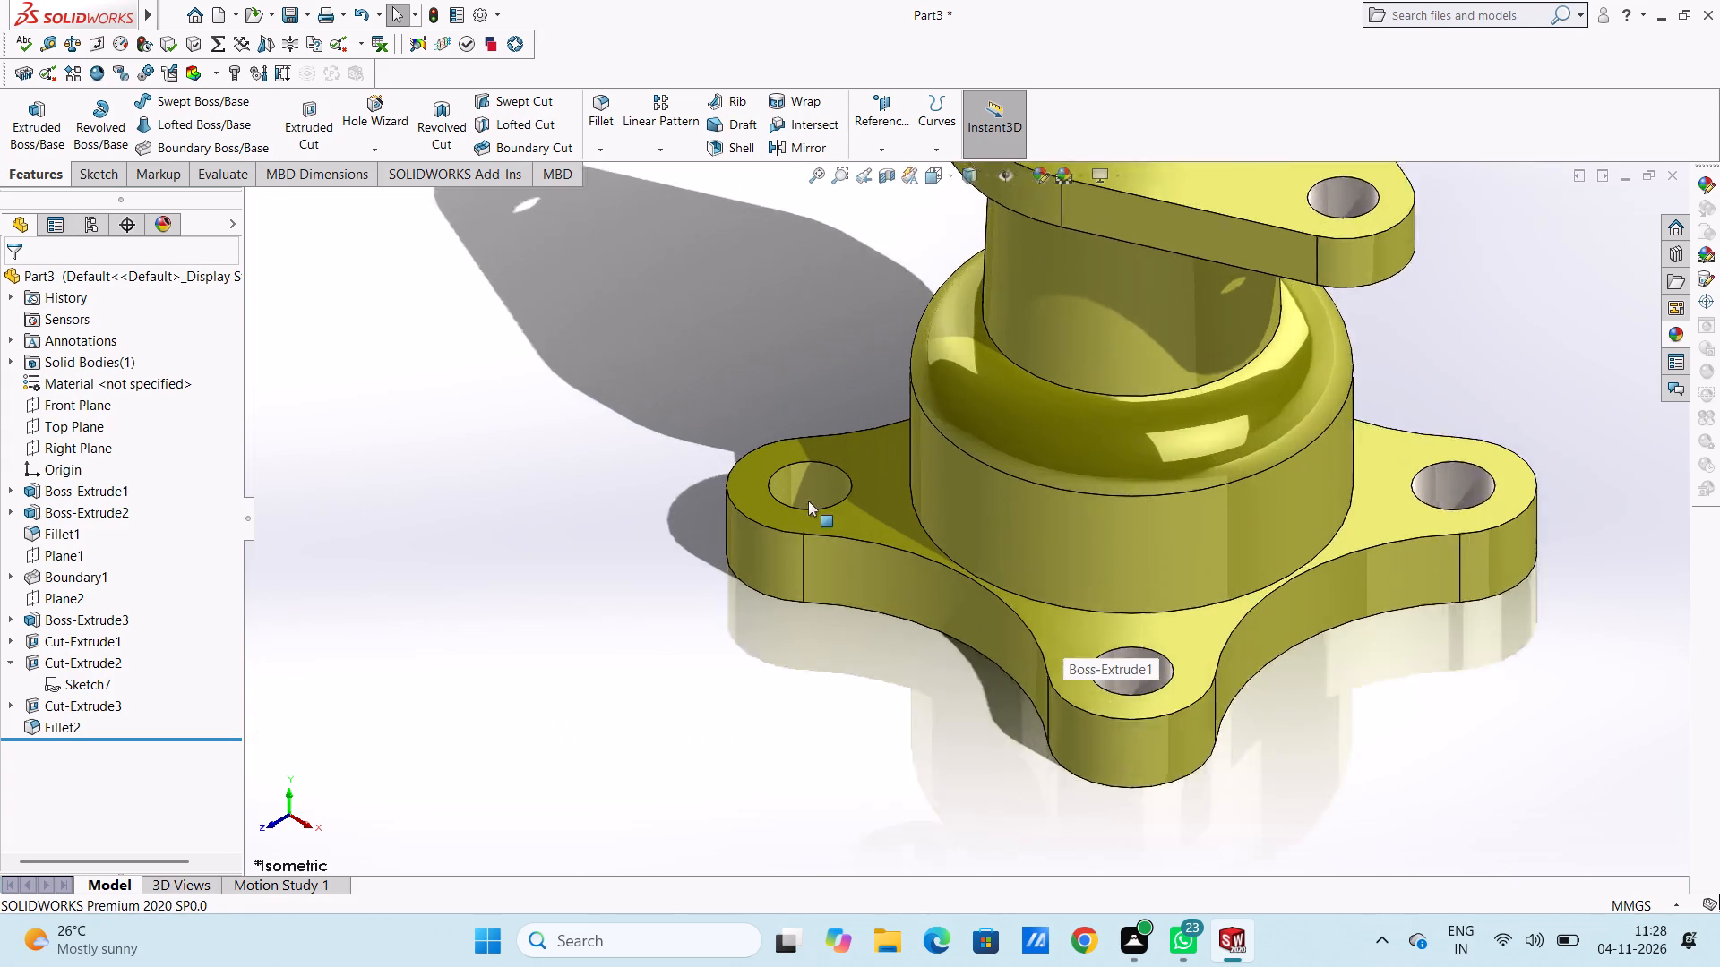
scroll(808, 501, down, 8)
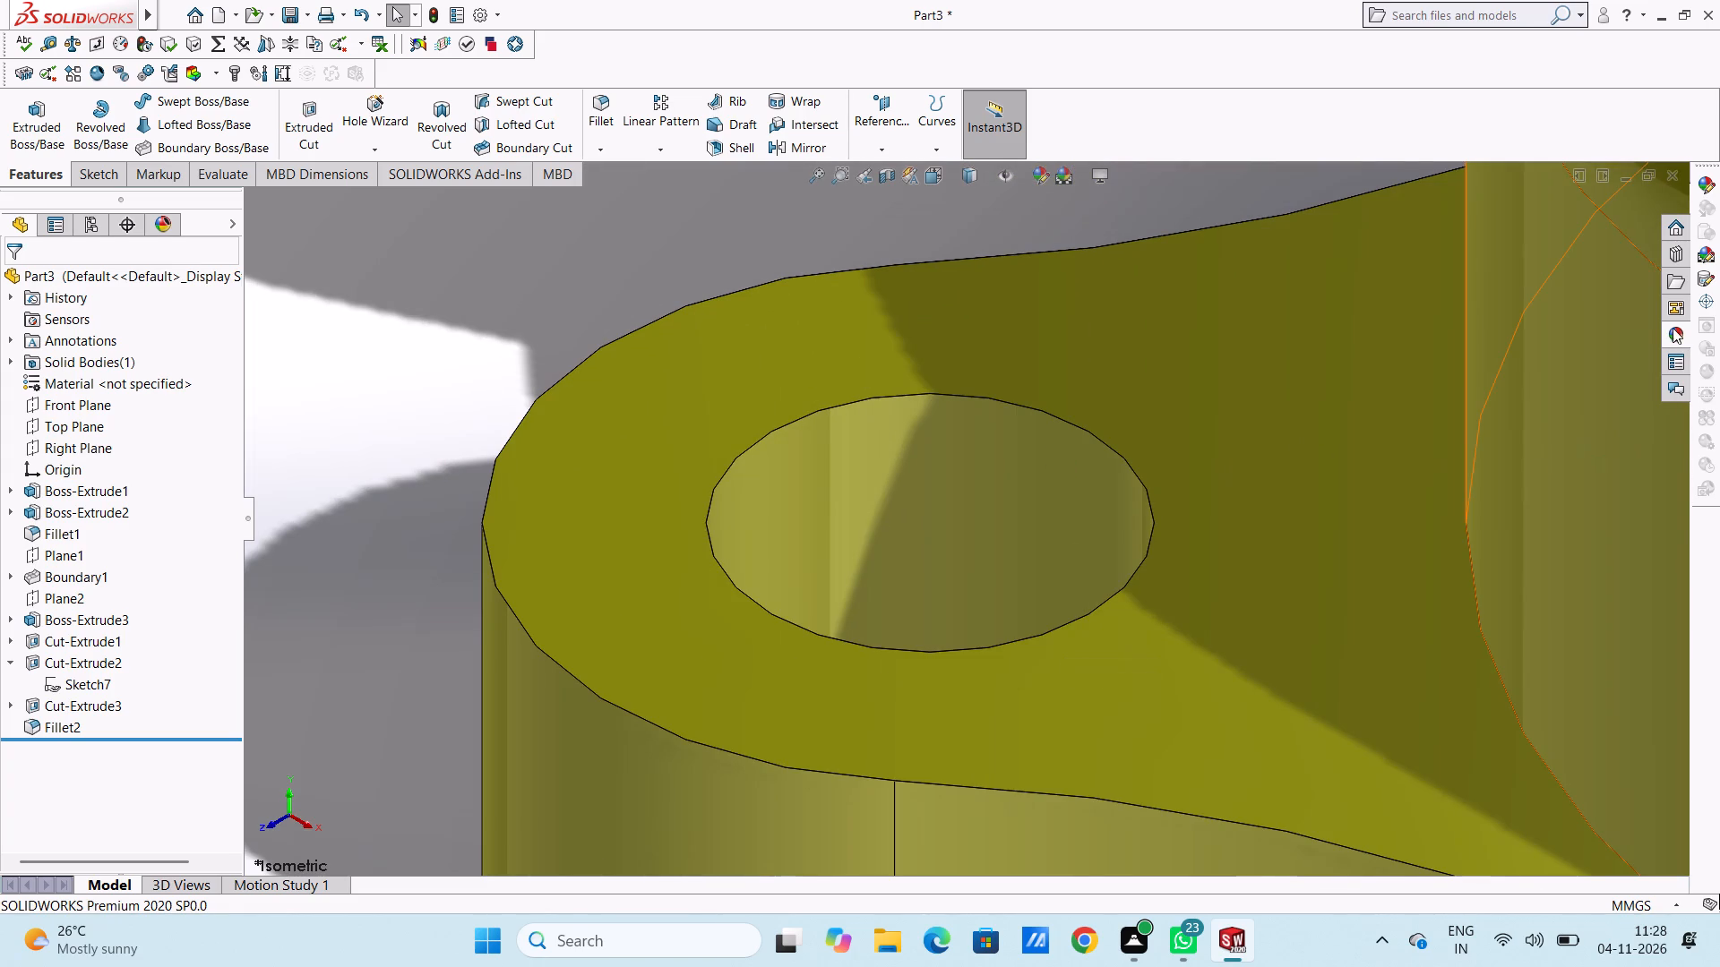
click(1673, 328)
drag(1400, 581, 959, 507)
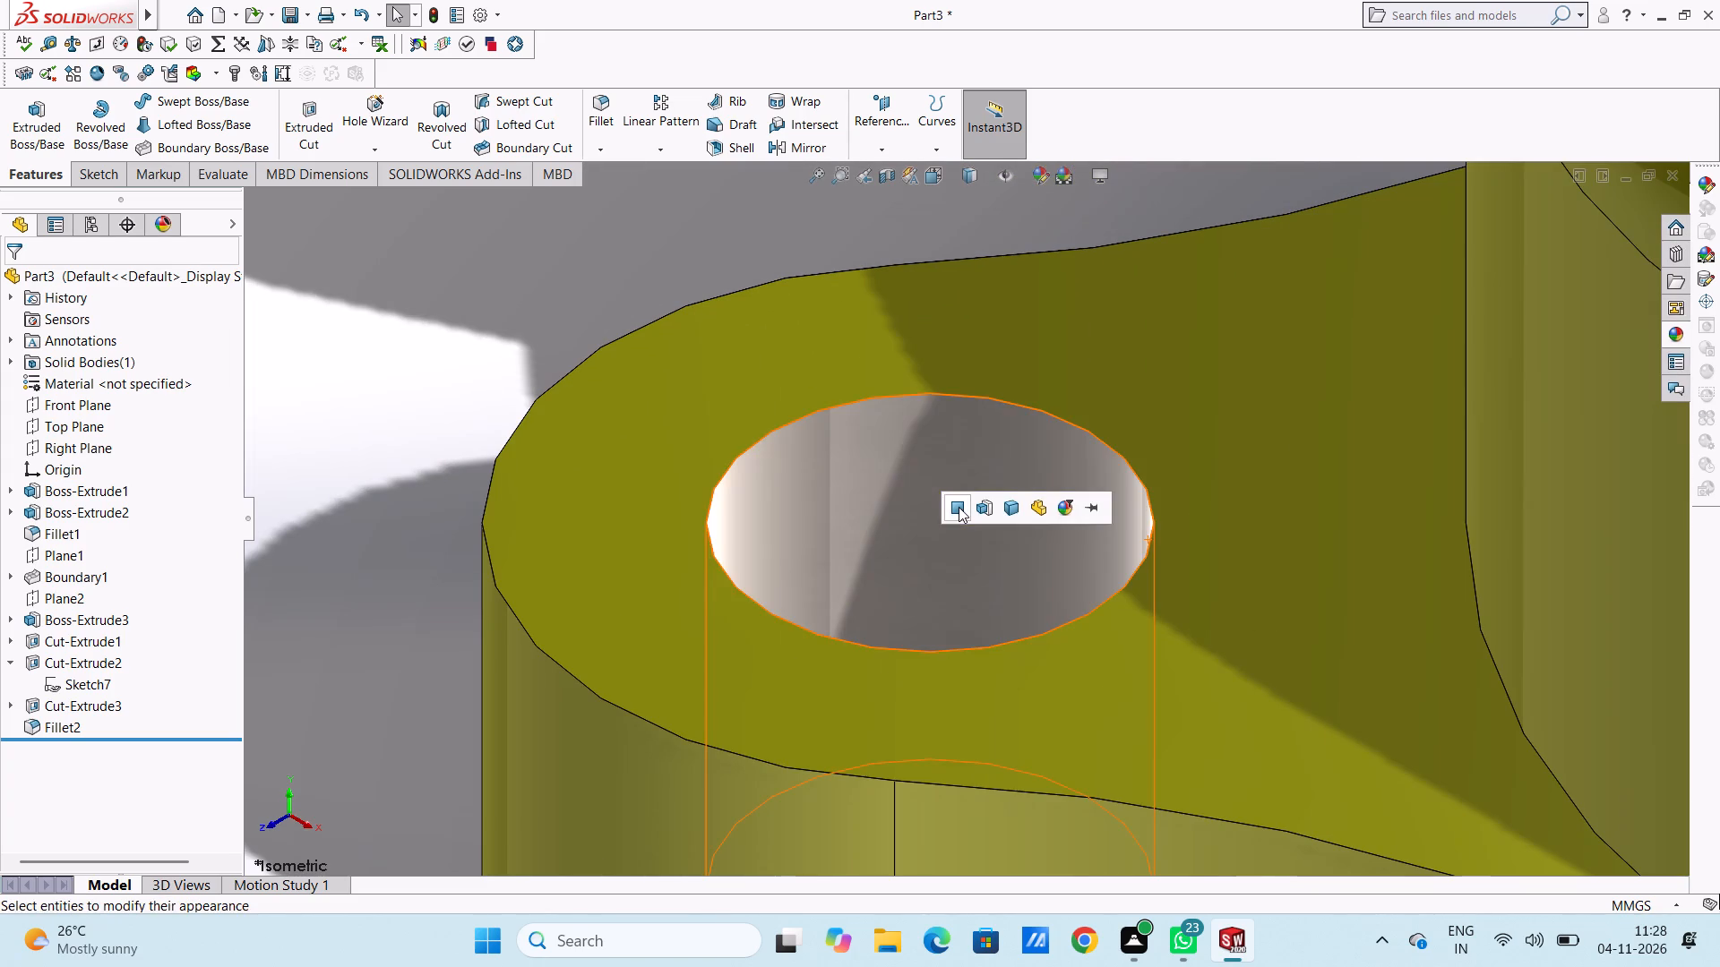
click(959, 507)
Apply the polished steel appearance to the hole wall face in the base plate's remaining rear lobe.
scroll(959, 507, up, 20)
middle_drag(1010, 509, 1110, 501)
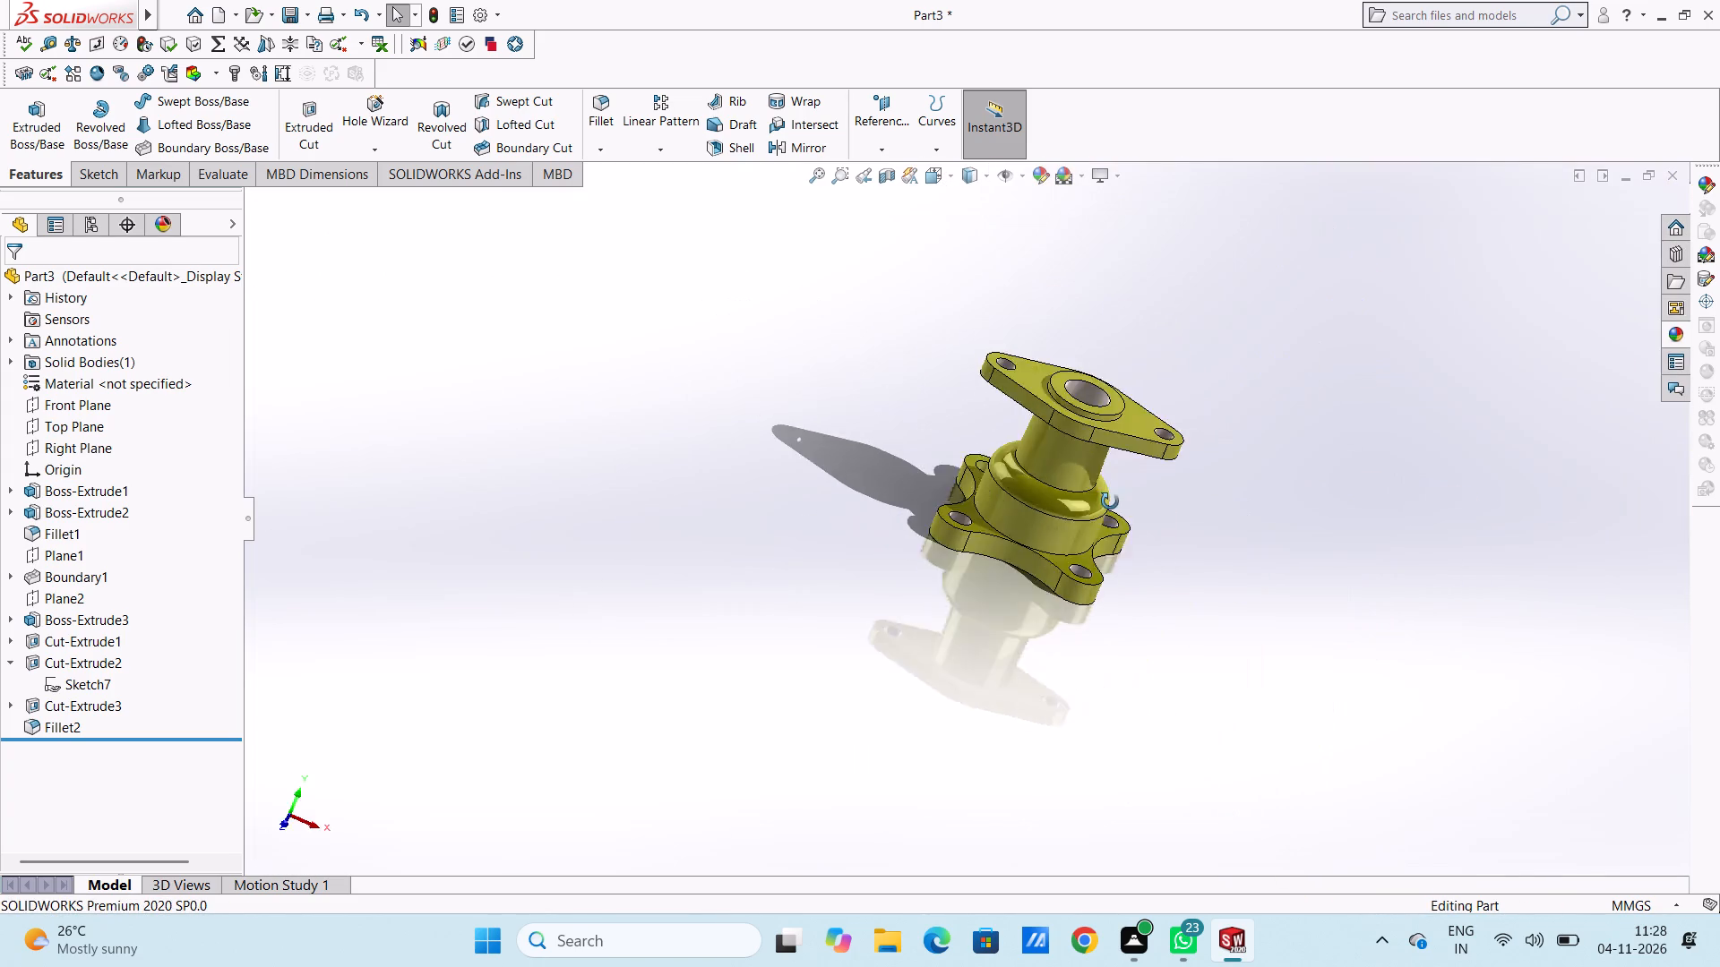
middle_drag(1110, 501, 1363, 795)
scroll(1376, 656, down, 1)
scroll(1058, 513, down, 6)
middle_drag(920, 390, 867, 453)
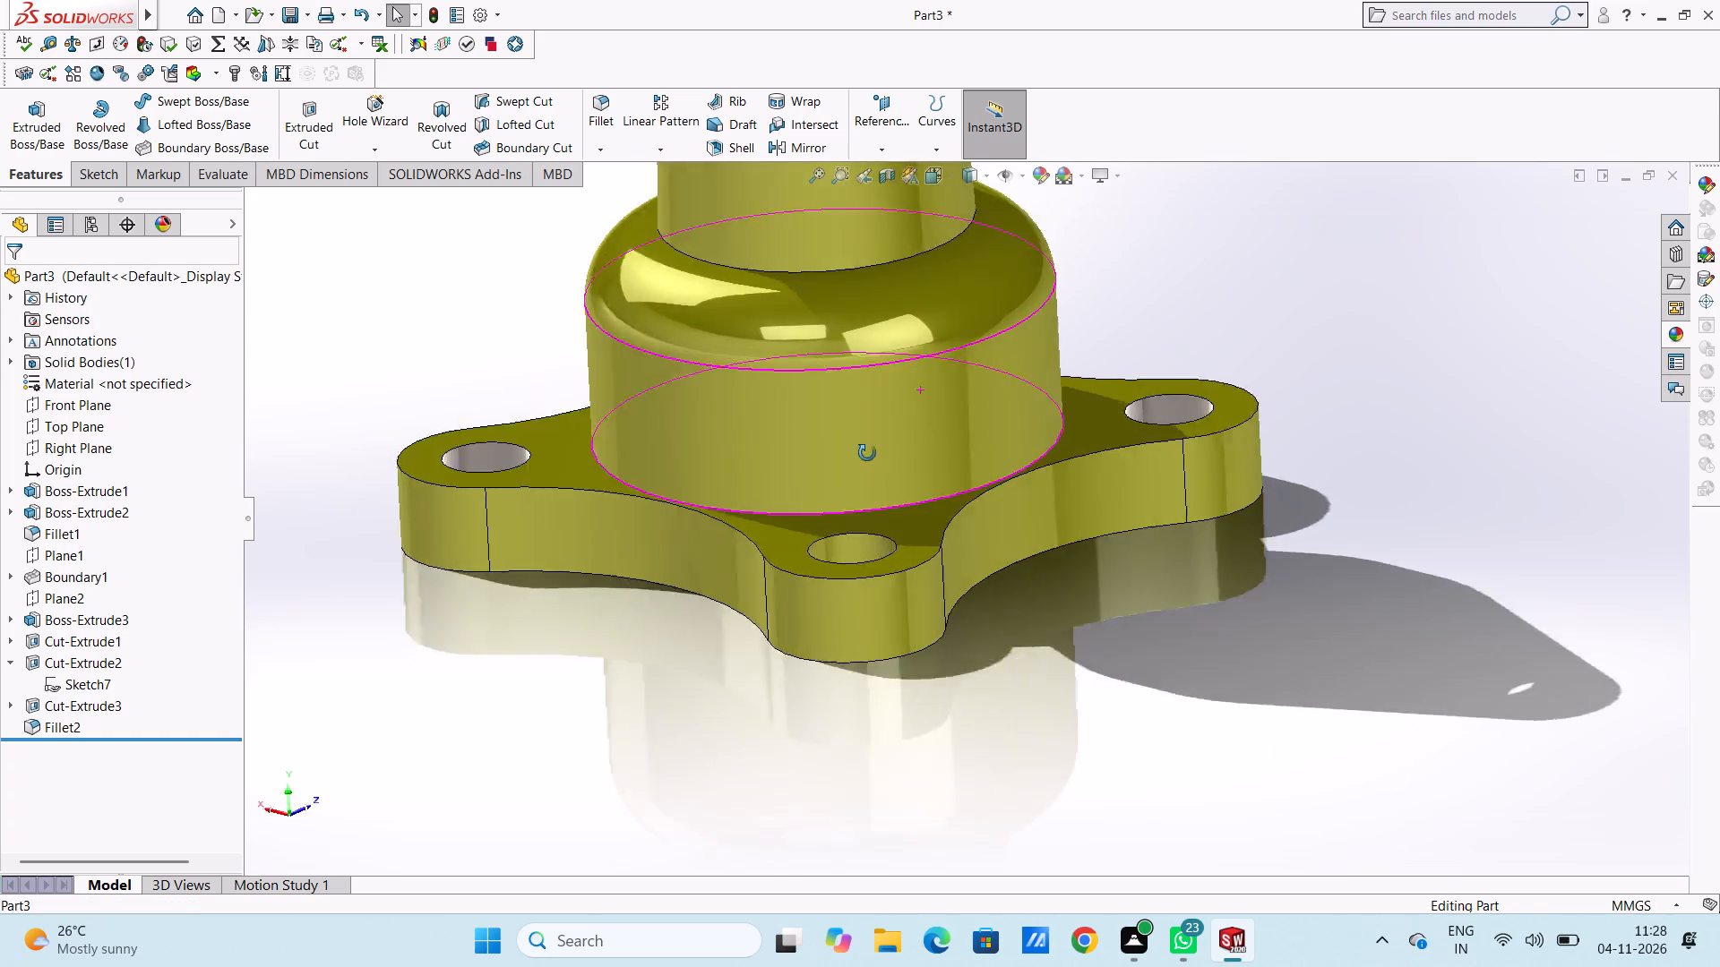
middle_drag(867, 453, 844, 517)
scroll(844, 529, down, 6)
scroll(772, 603, down, 5)
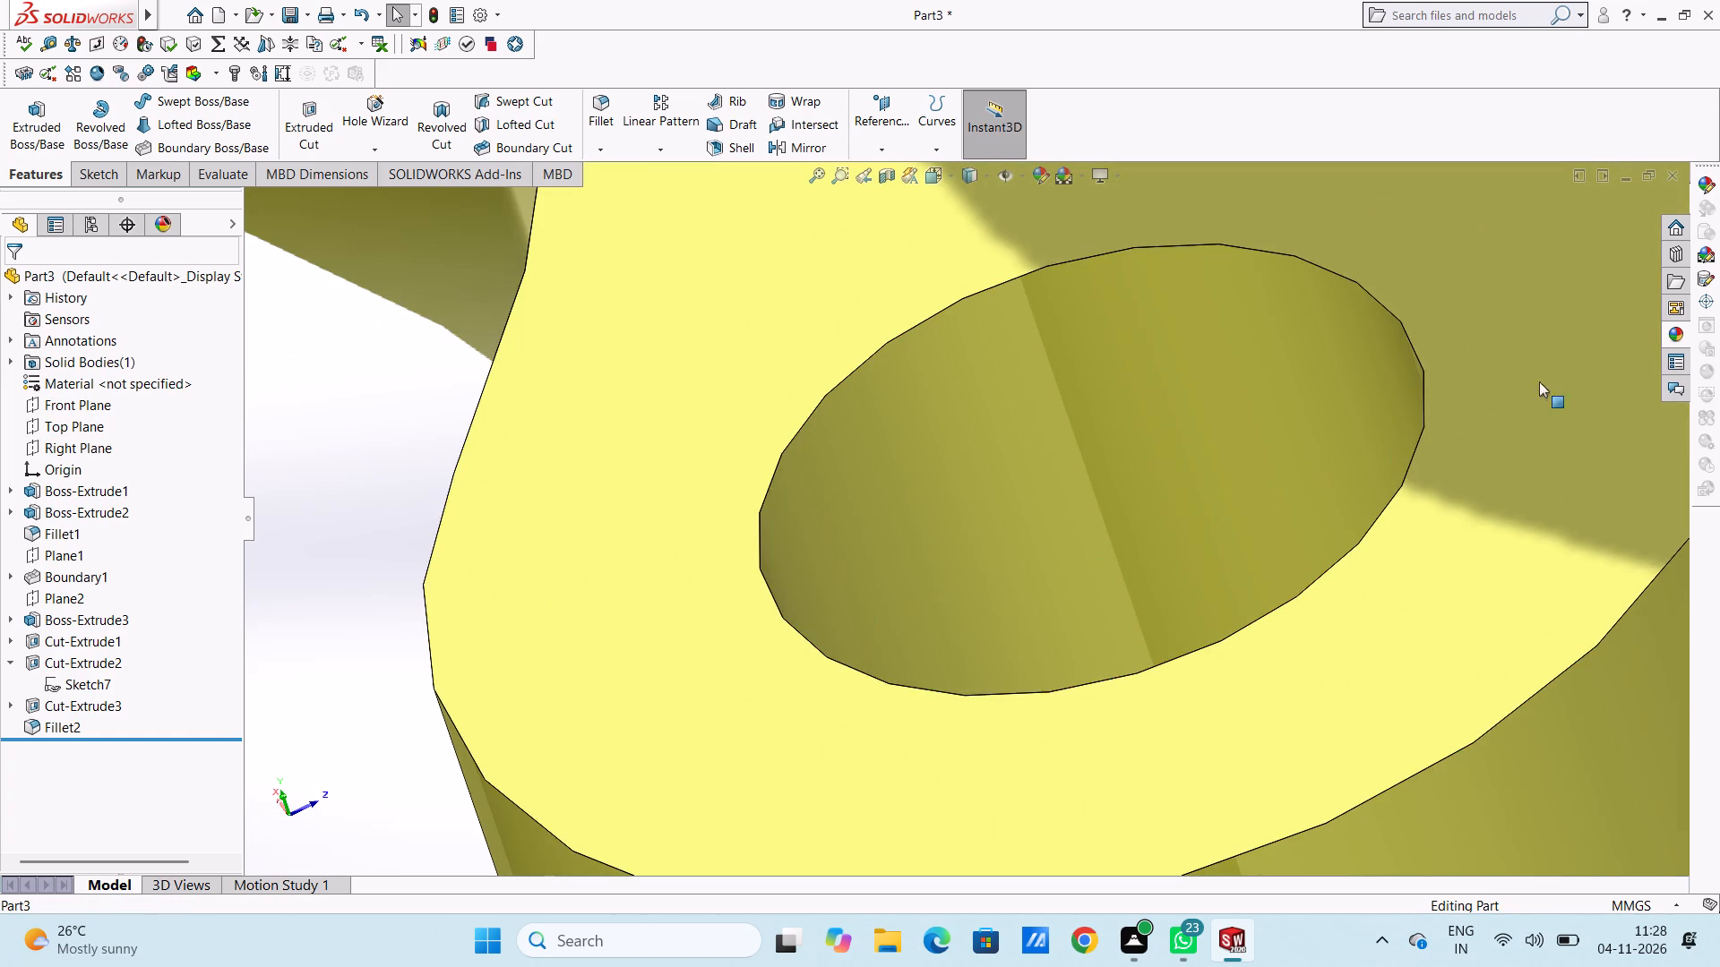
click(1681, 331)
drag(1391, 581, 1284, 558)
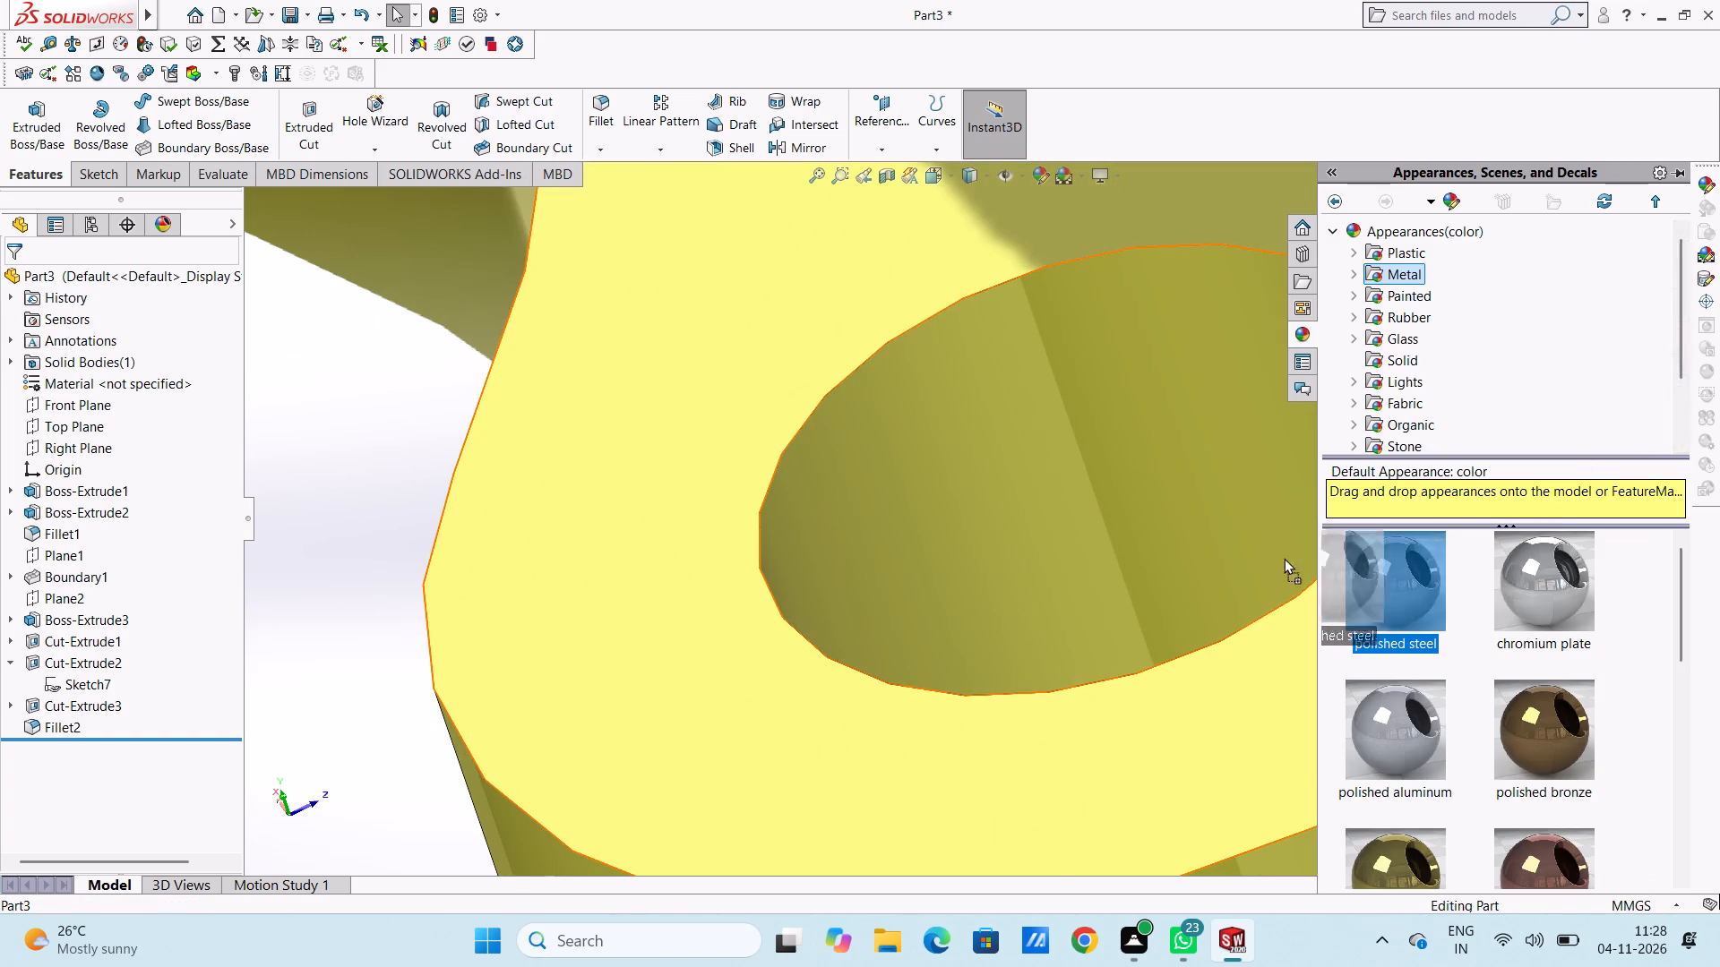
drag(1284, 558, 1148, 505)
click(1148, 505)
Apply the polished steel appearance to the cut feature of the large bore in the underside of the base plate.
scroll(1148, 505, up, 17)
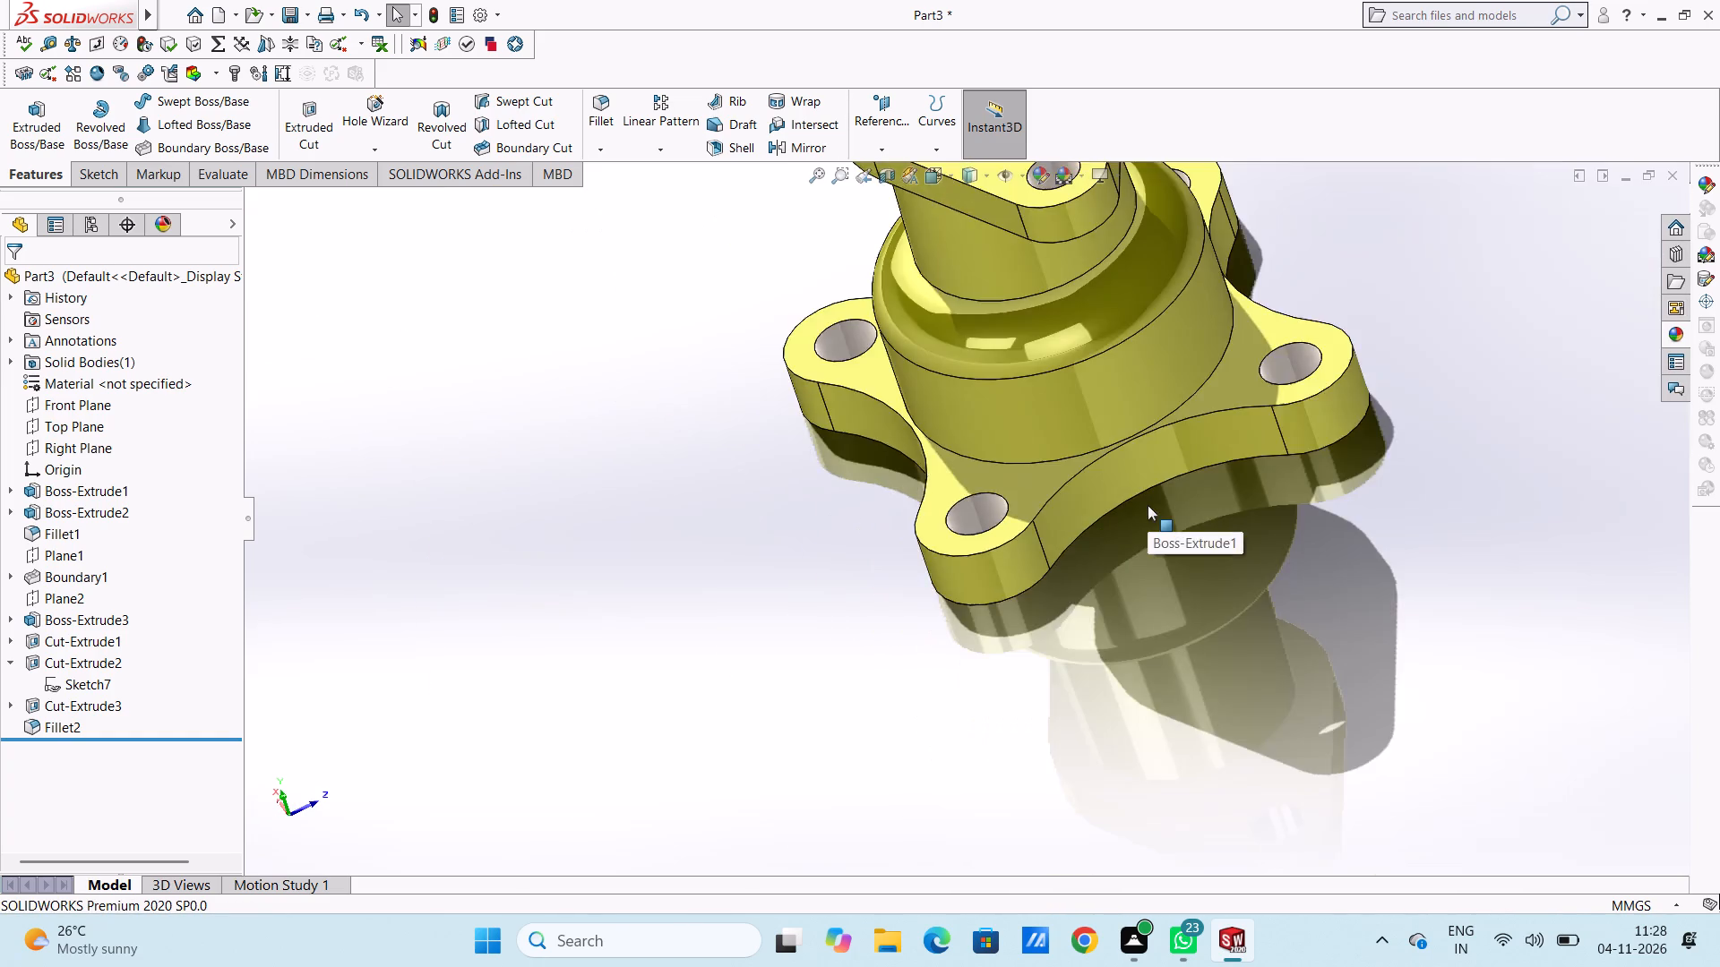
scroll(1148, 505, up, 4)
middle_drag(1128, 551, 1040, 259)
middle_drag(1039, 364, 1075, 347)
scroll(1061, 453, down, 2)
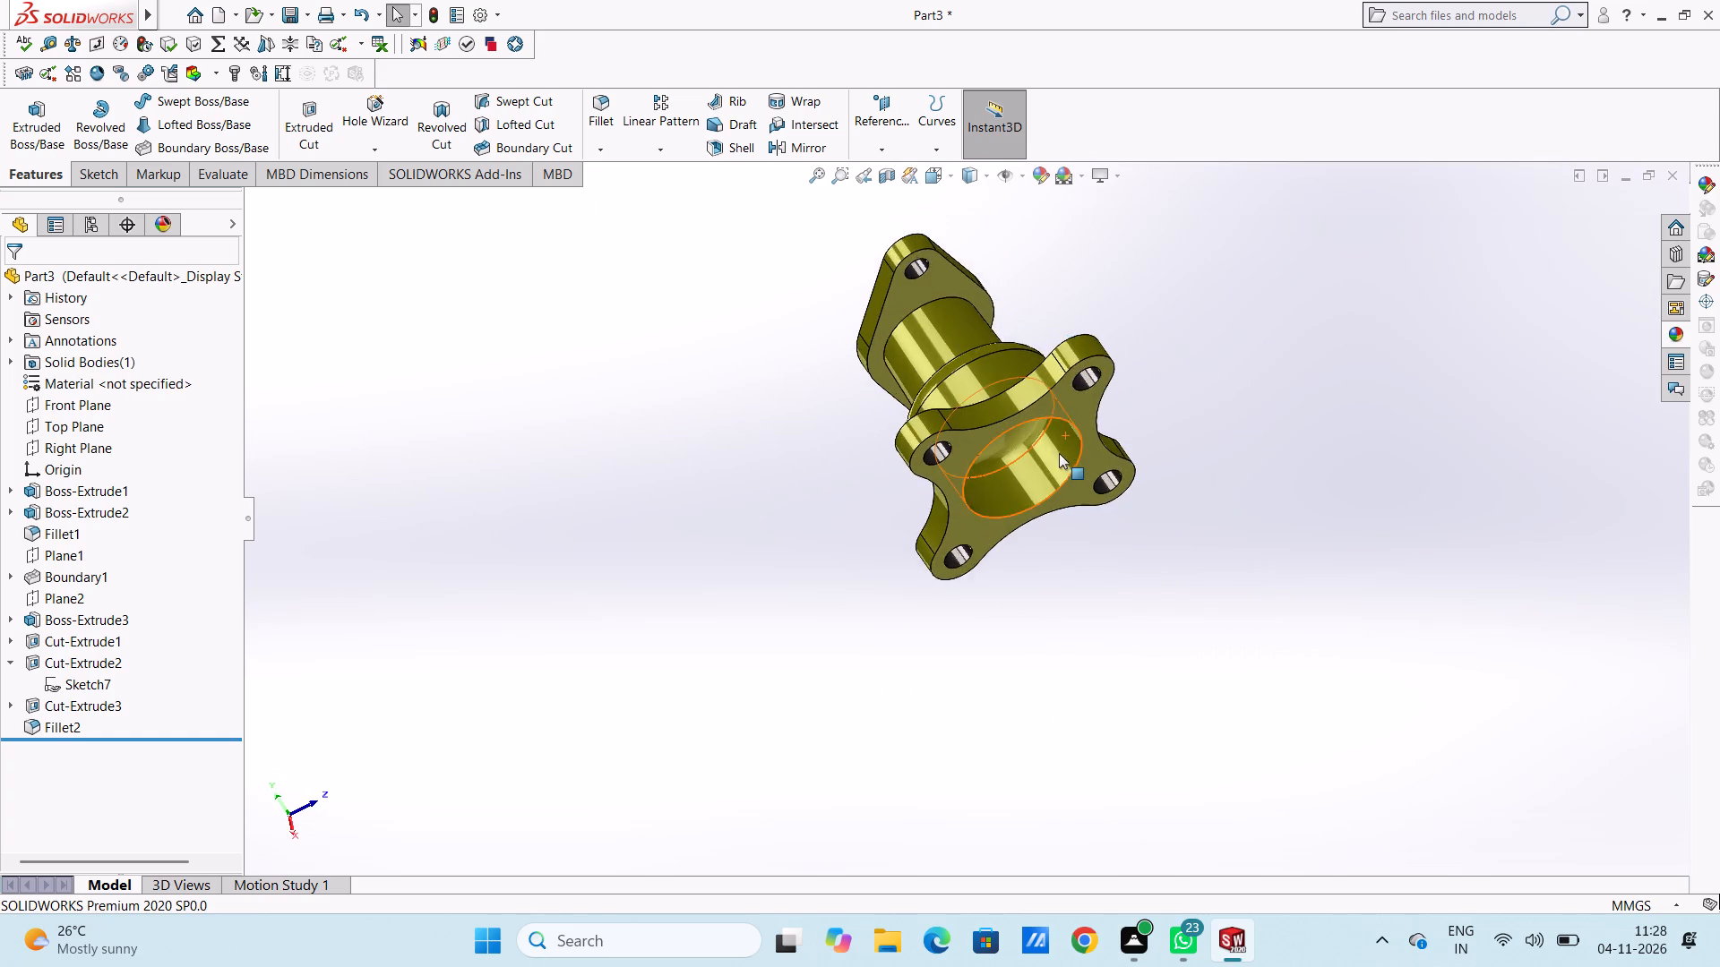
scroll(1059, 453, down, 3)
middle_drag(1030, 457, 1006, 365)
scroll(1006, 365, down, 5)
middle_drag(996, 550, 1016, 553)
scroll(1011, 553, down, 2)
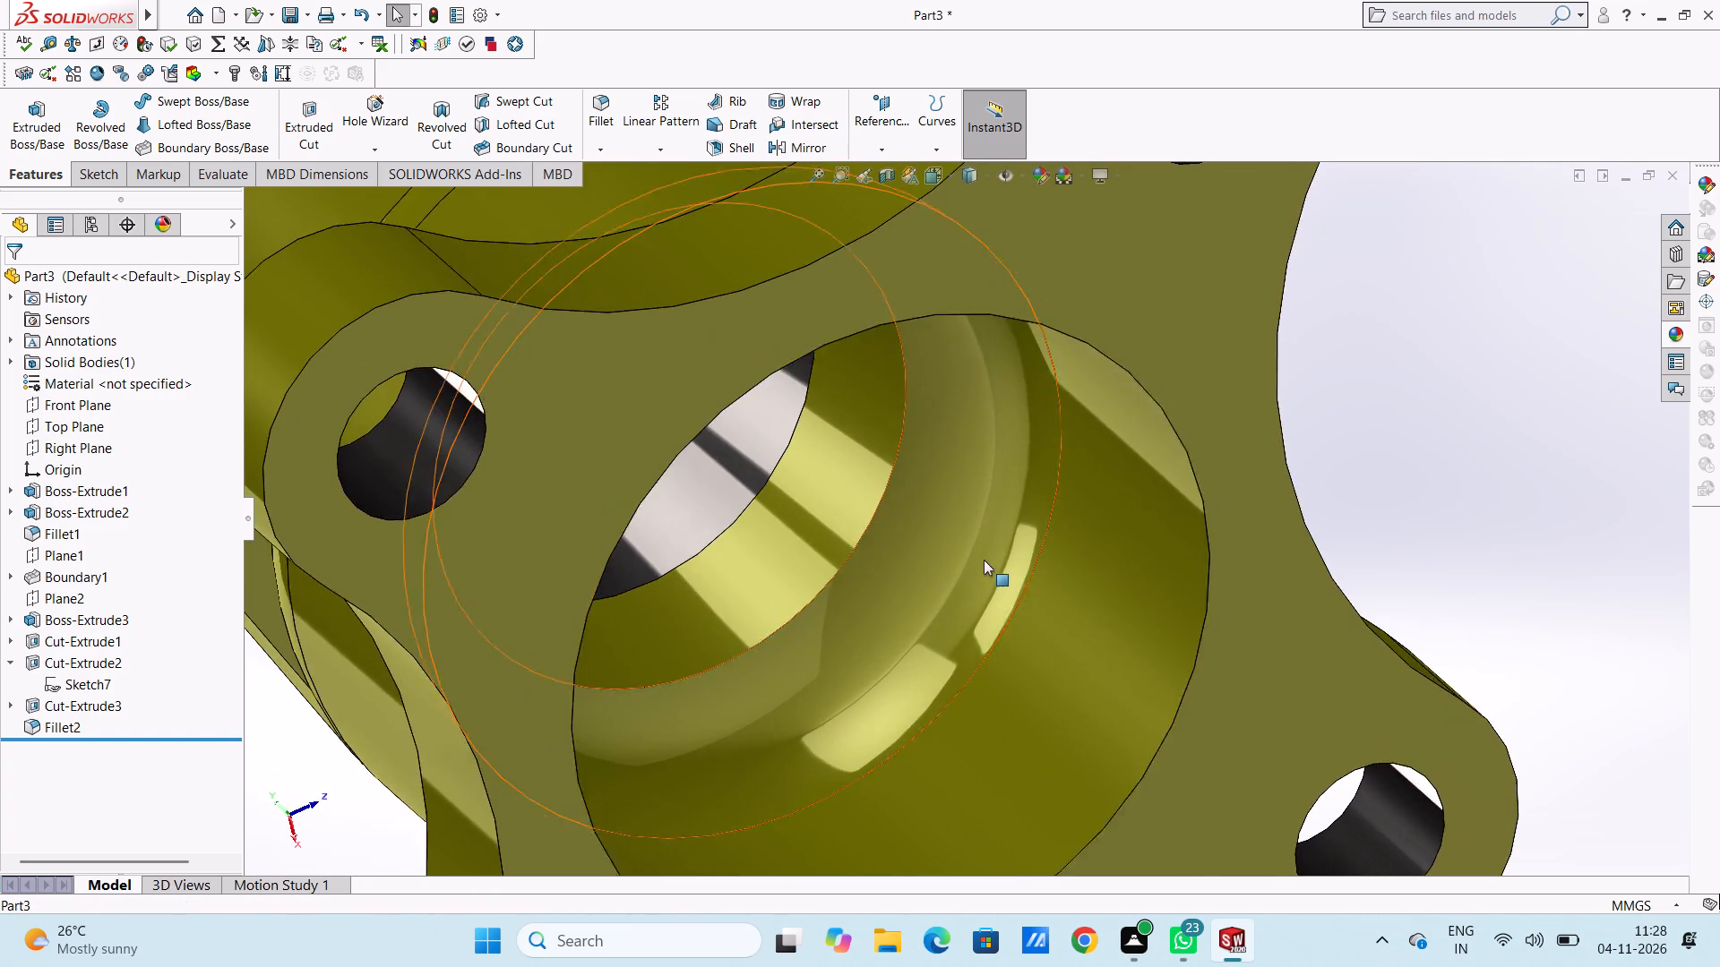
scroll(984, 560, down, 3)
click(1672, 336)
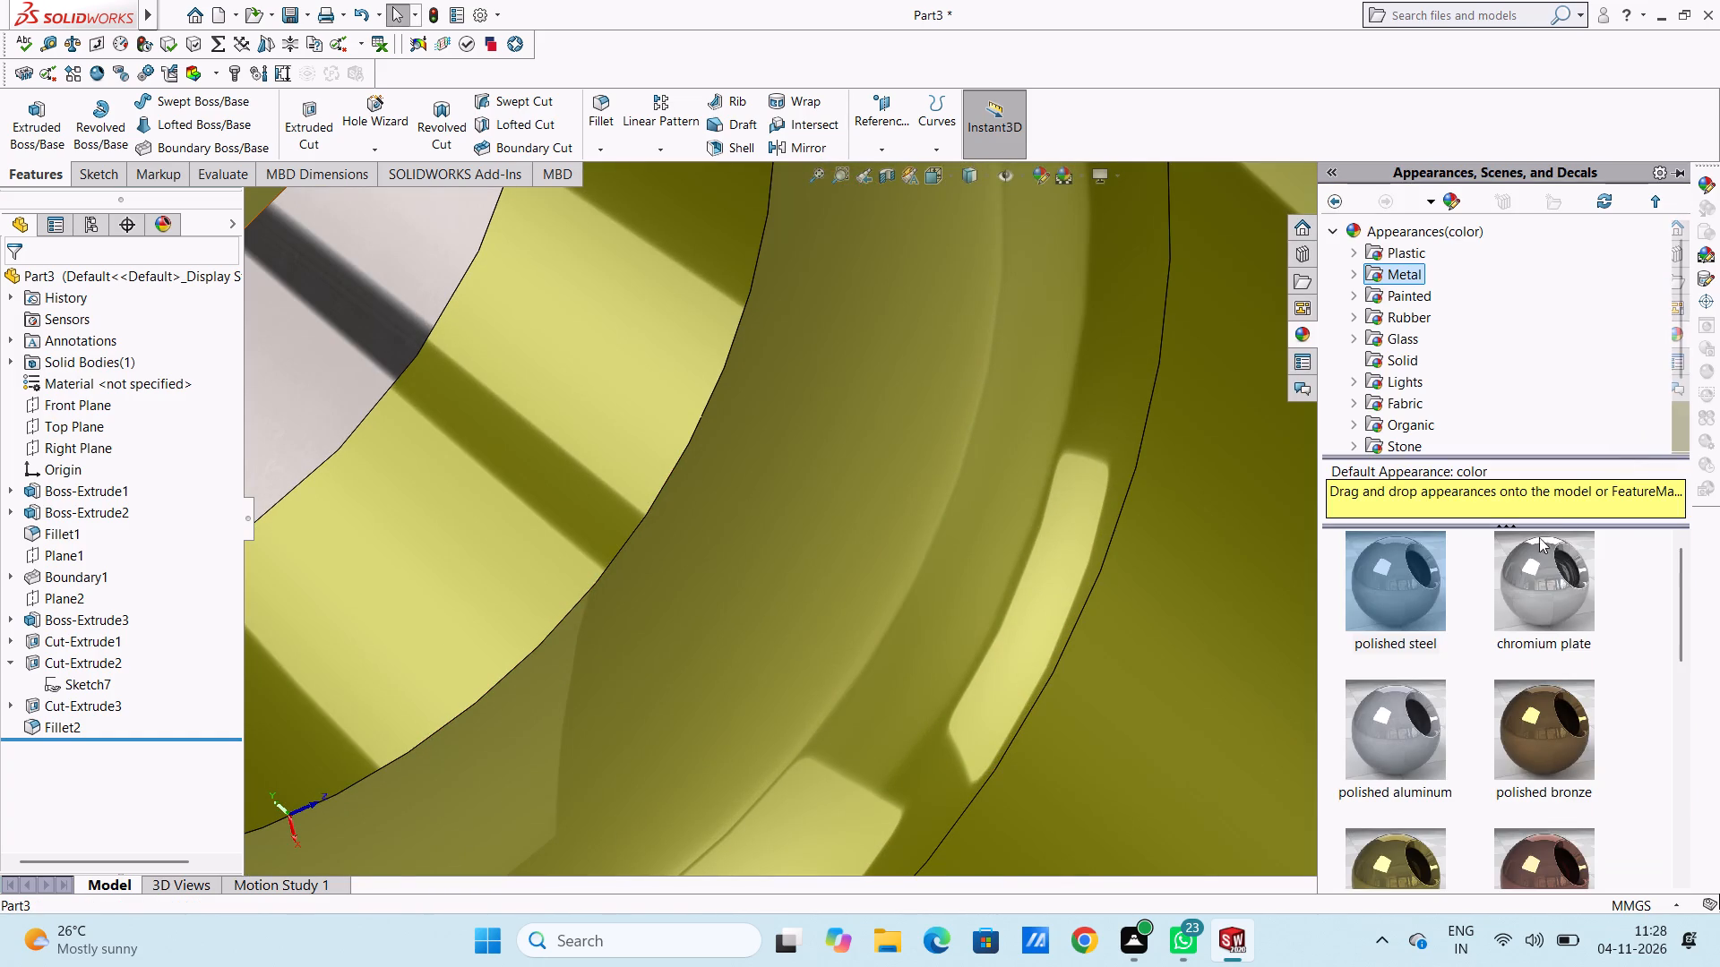
drag(1399, 583, 1194, 552)
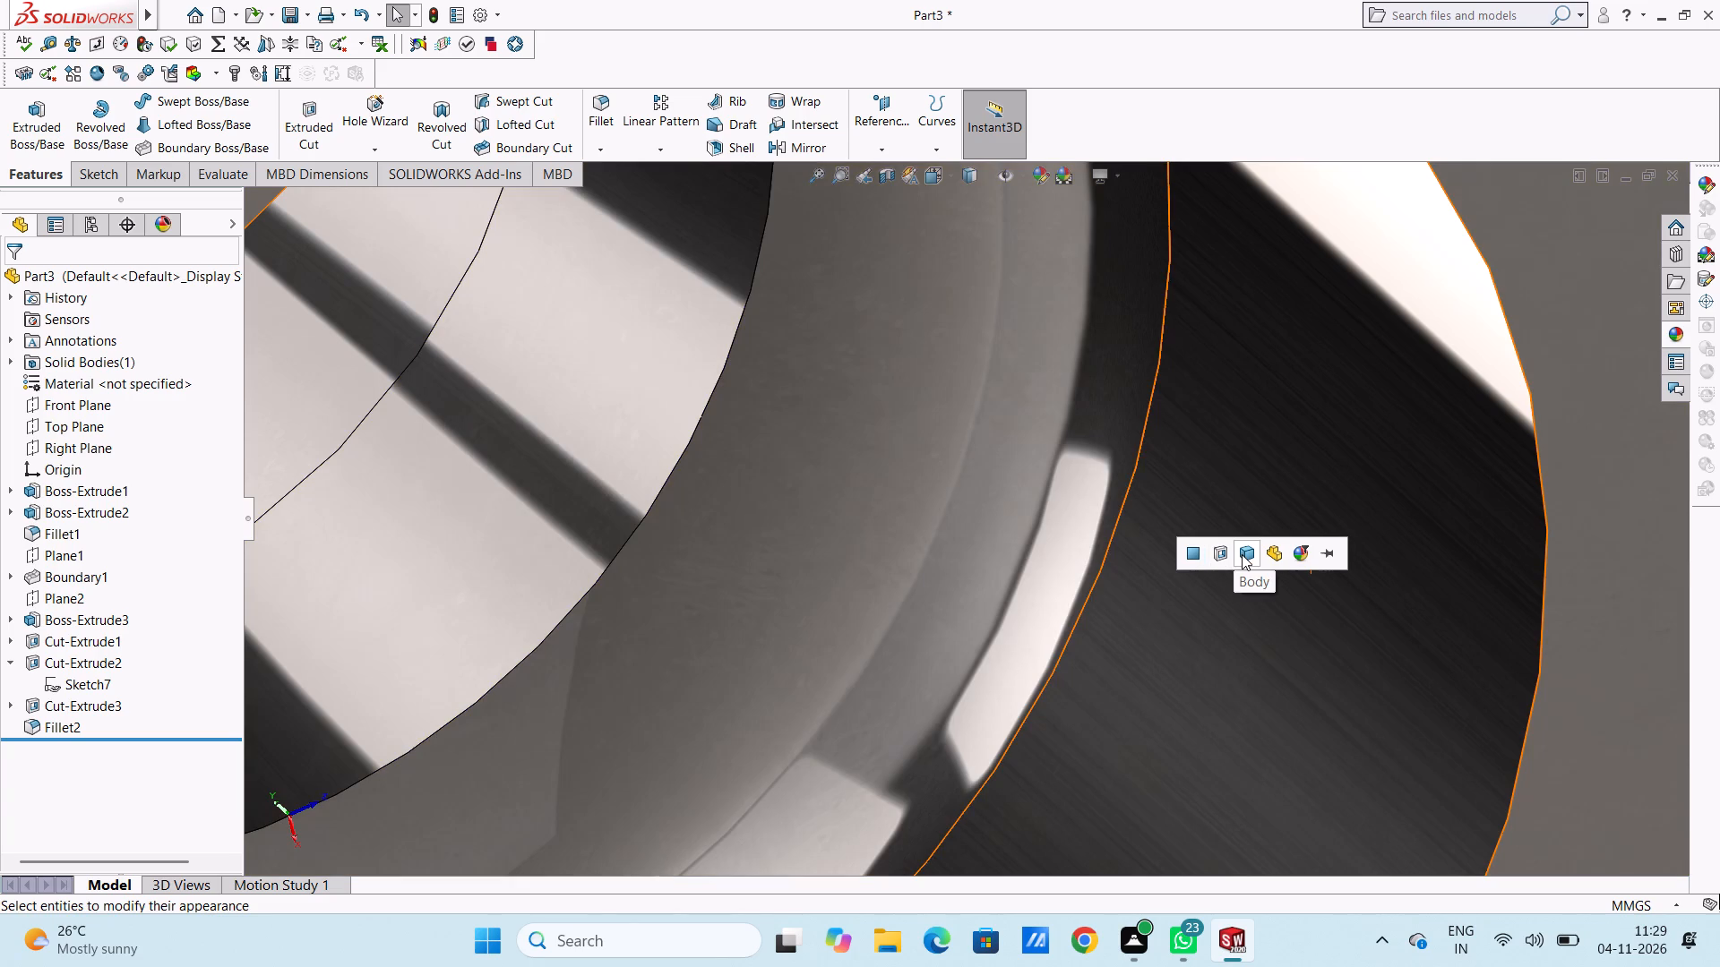
click(1223, 556)
Apply the polished steel appearance to the wall face of the narrower bore above the large lower bore.
scroll(1221, 556, up, 5)
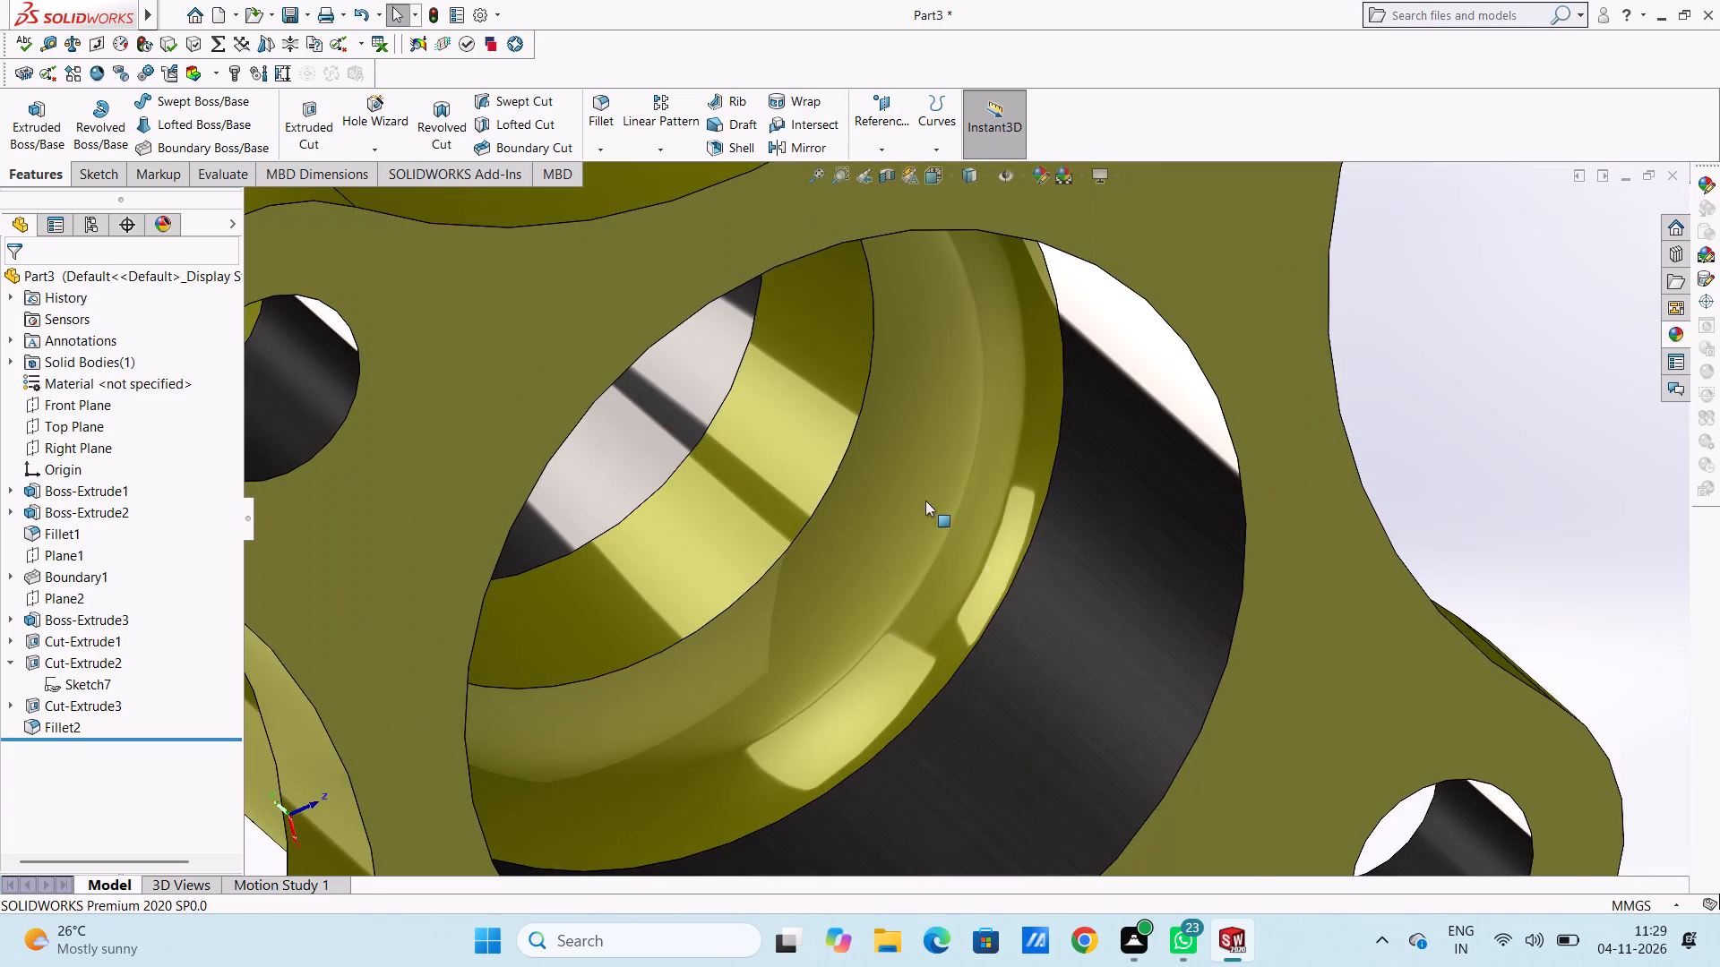
scroll(807, 465, down, 6)
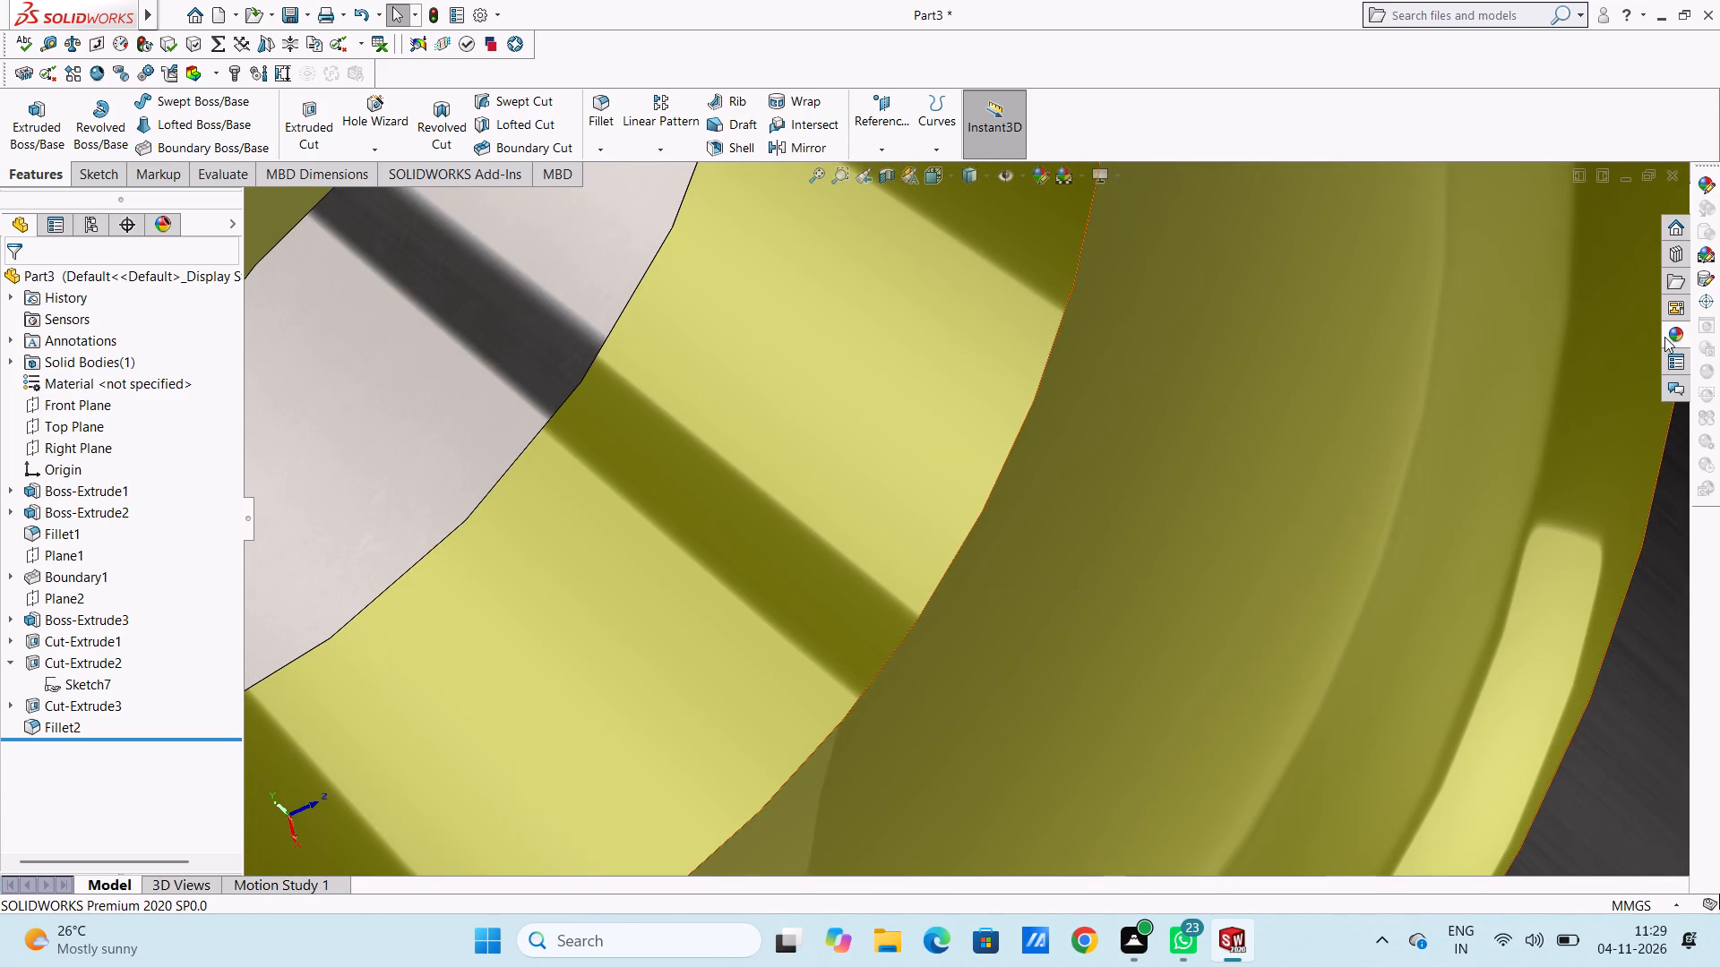
click(1670, 337)
drag(1388, 589, 885, 516)
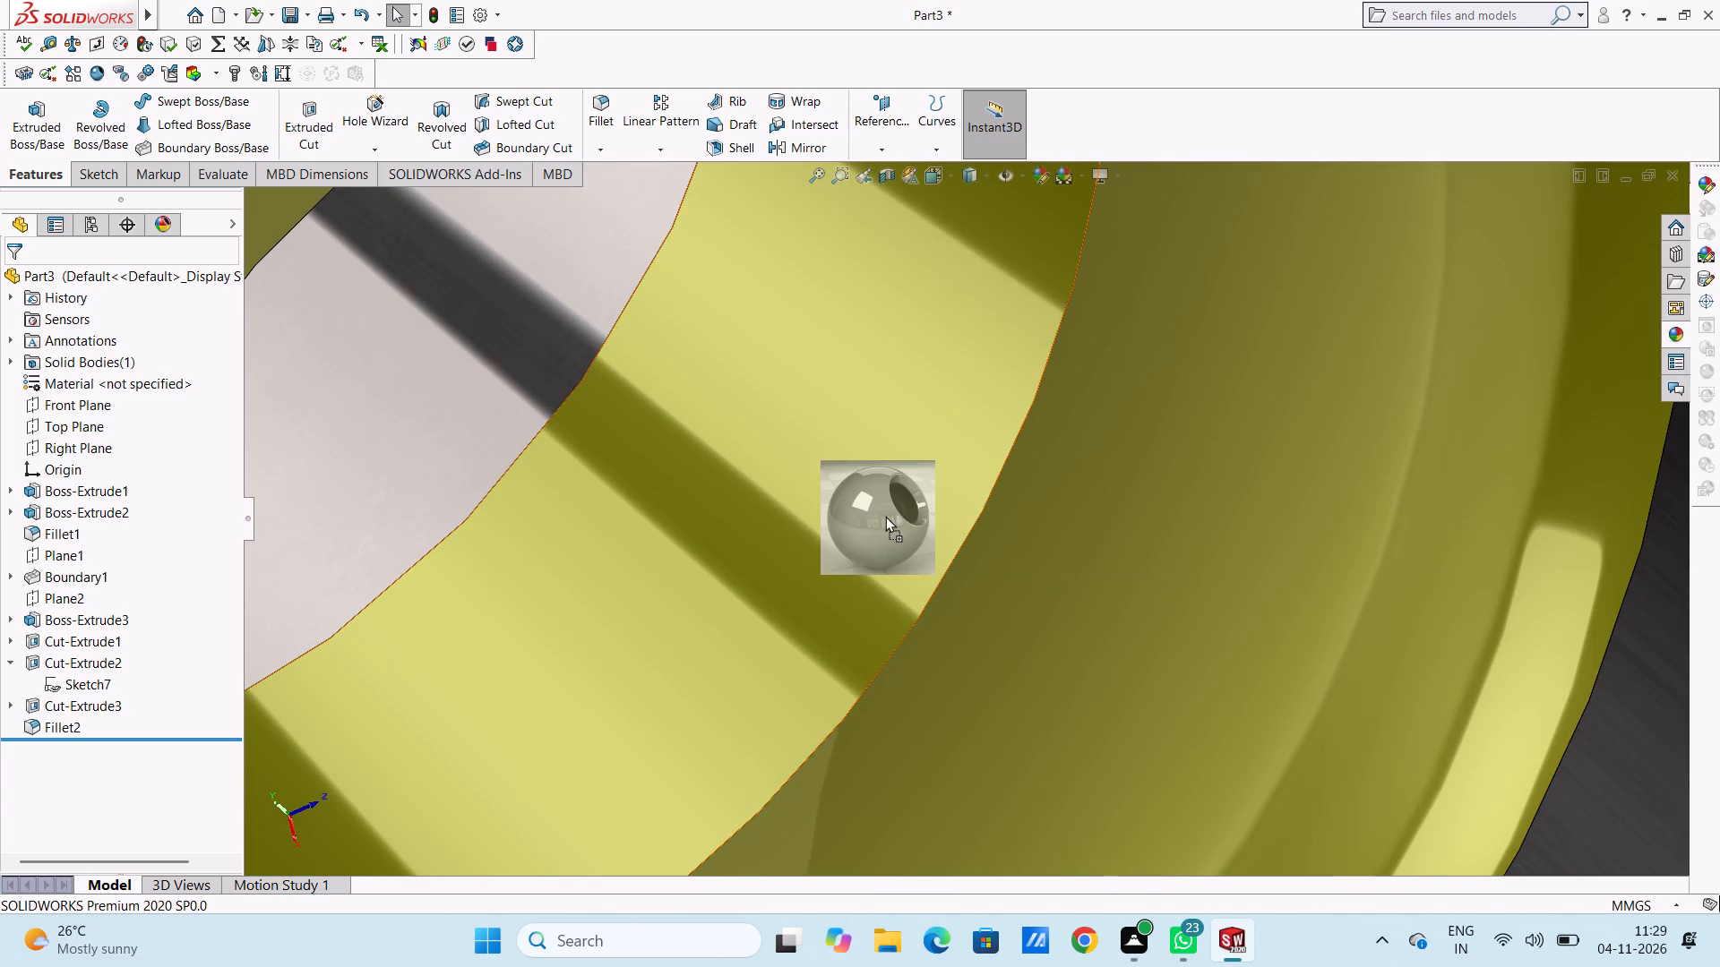
drag(885, 516, 883, 516)
click(887, 518)
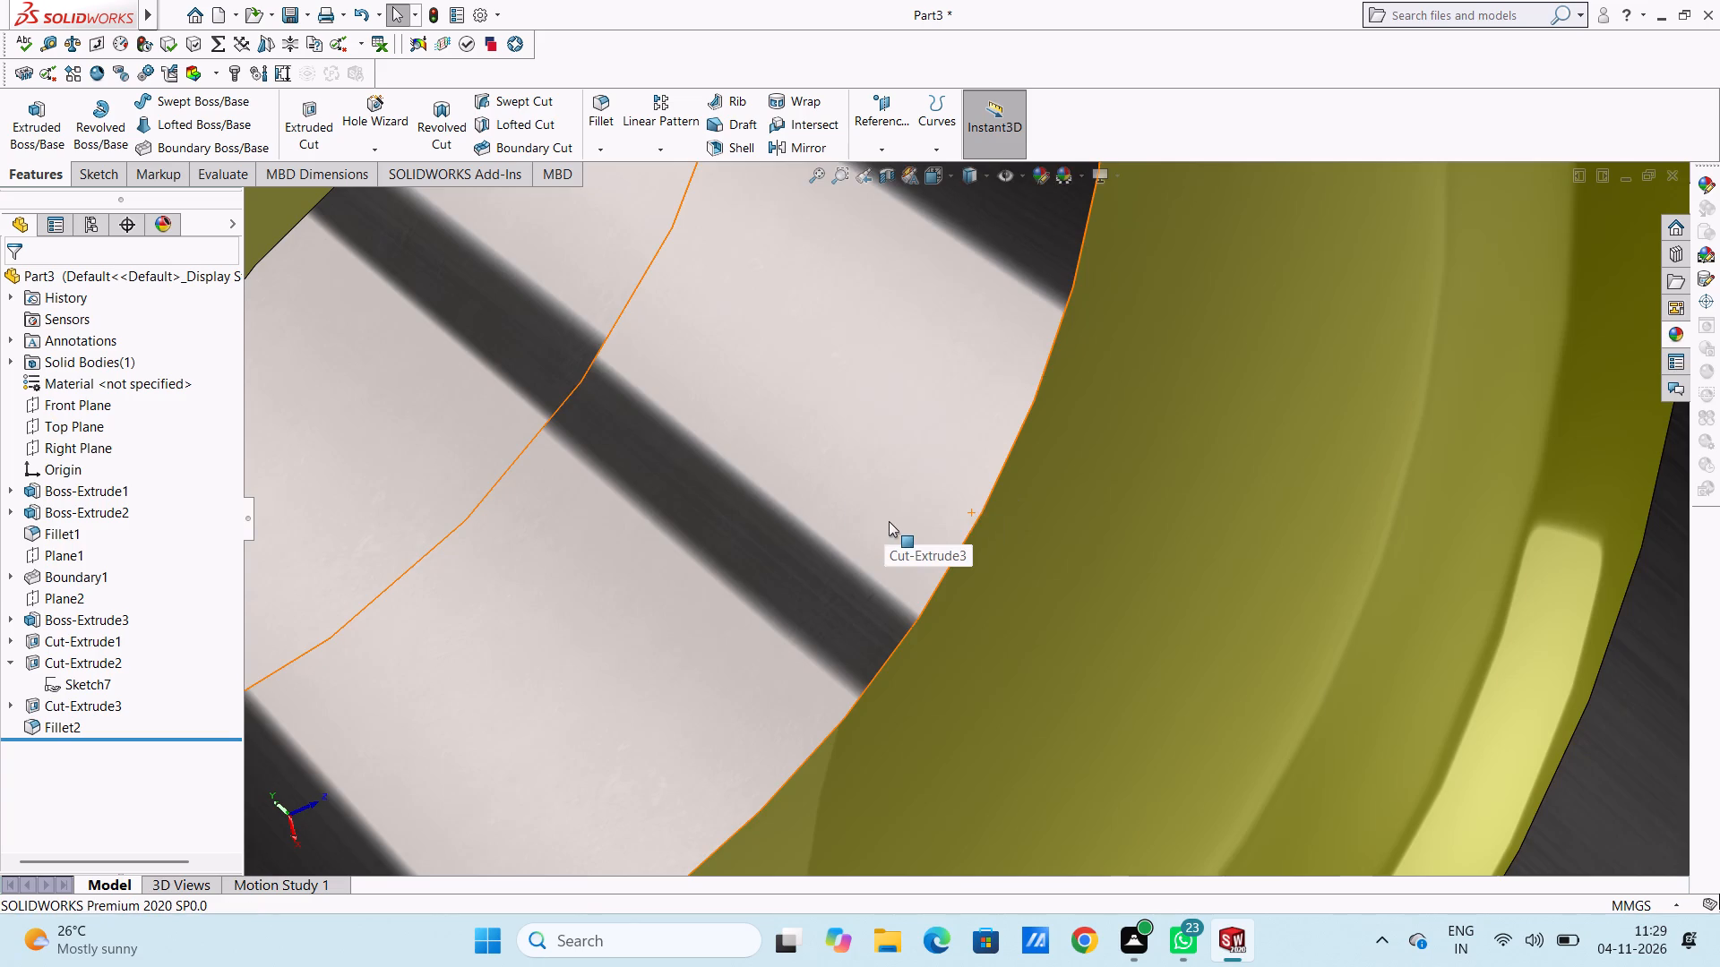
Apply the polished steel appearance to the rounded shoulder face between the large lower bore and the narrower bore.
scroll(889, 521, up, 7)
scroll(934, 584, down, 5)
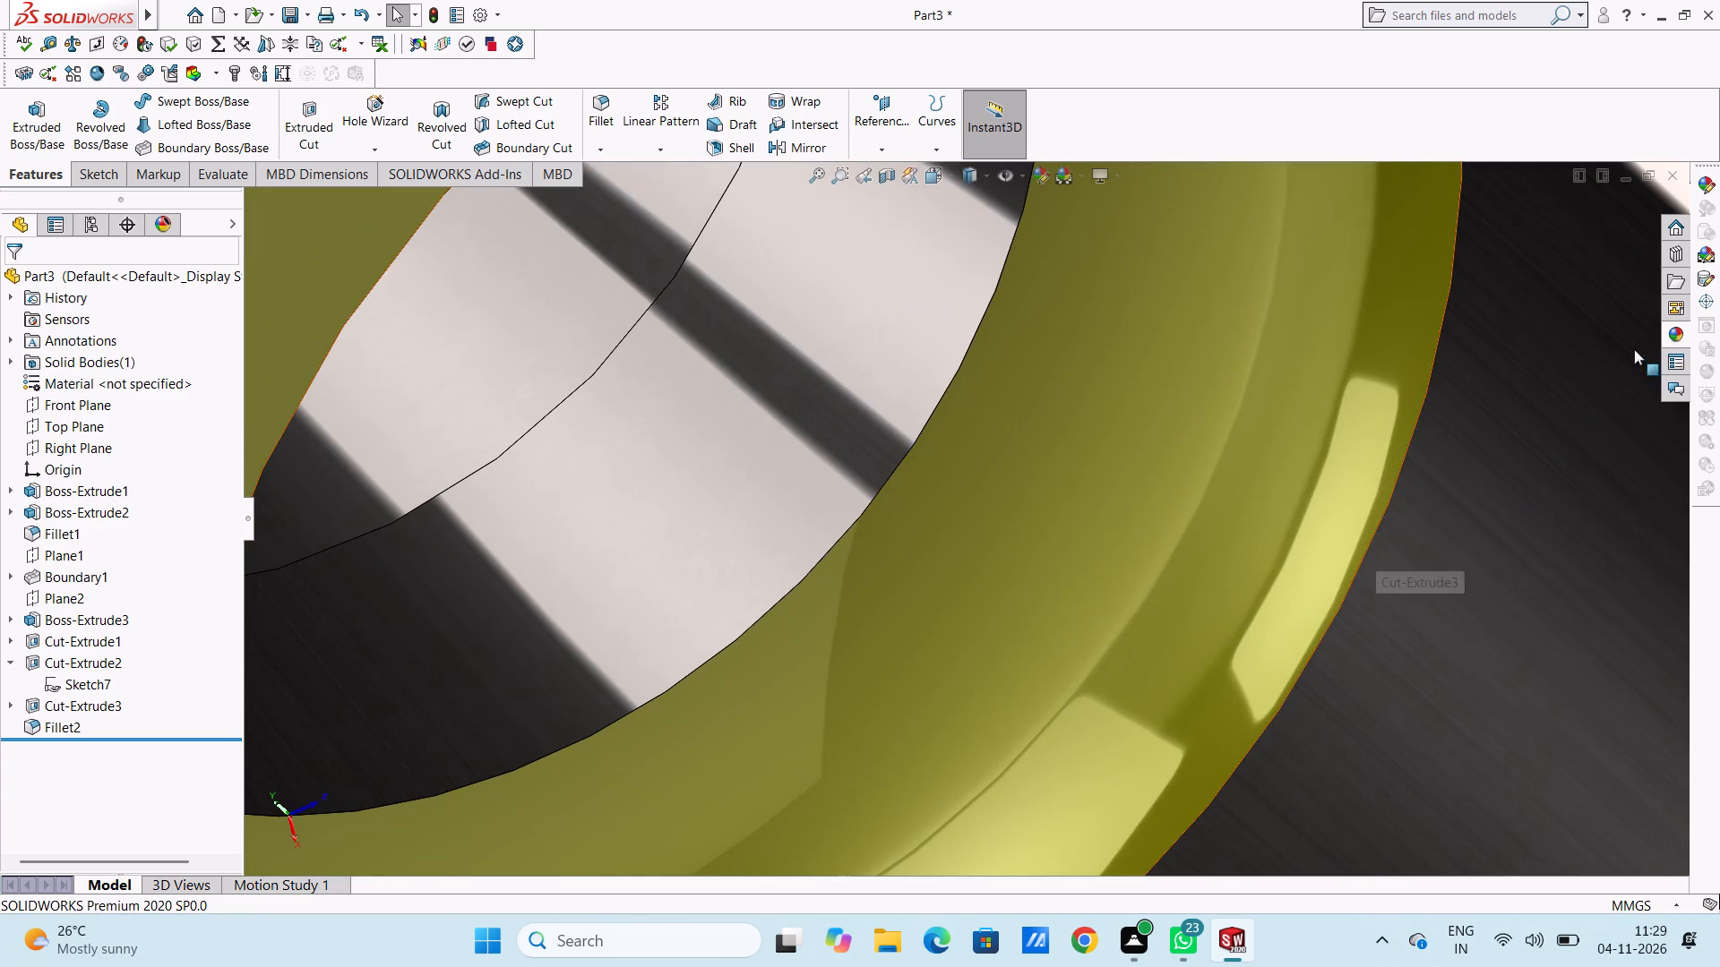
click(1667, 338)
drag(1408, 580, 1139, 596)
click(1139, 596)
Return the housing to the isometric view to check its overall colouring.
scroll(1139, 596, up, 5)
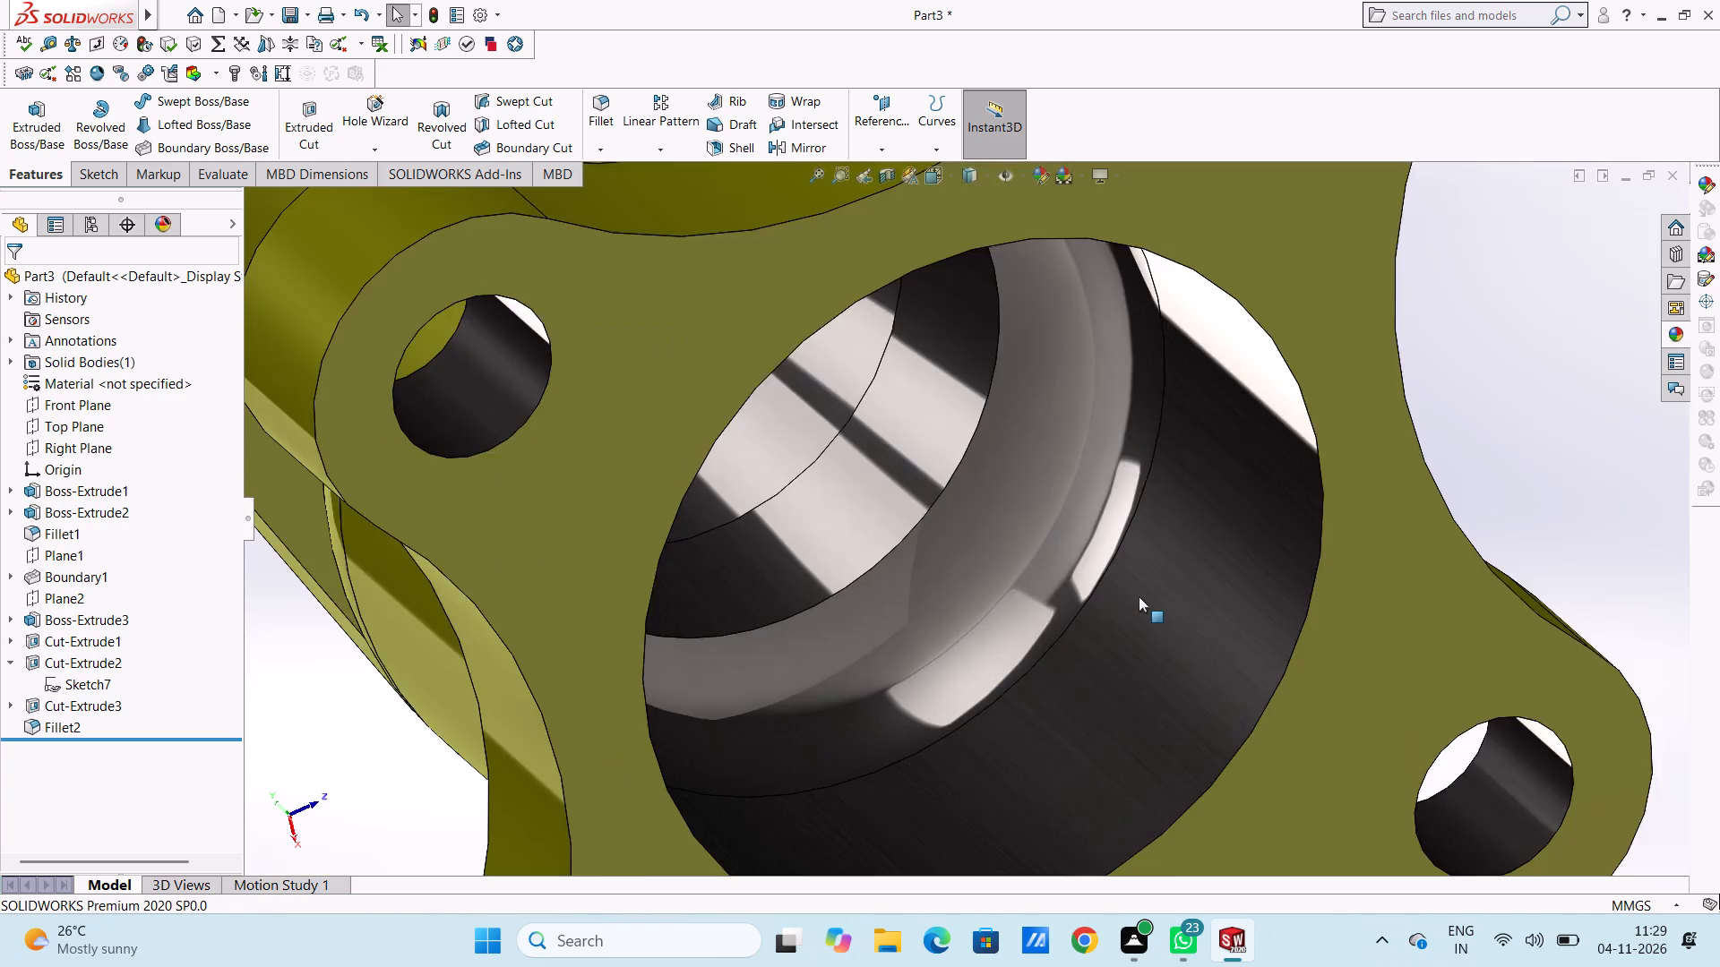
scroll(1139, 596, up, 9)
middle_drag(1223, 447, 1136, 681)
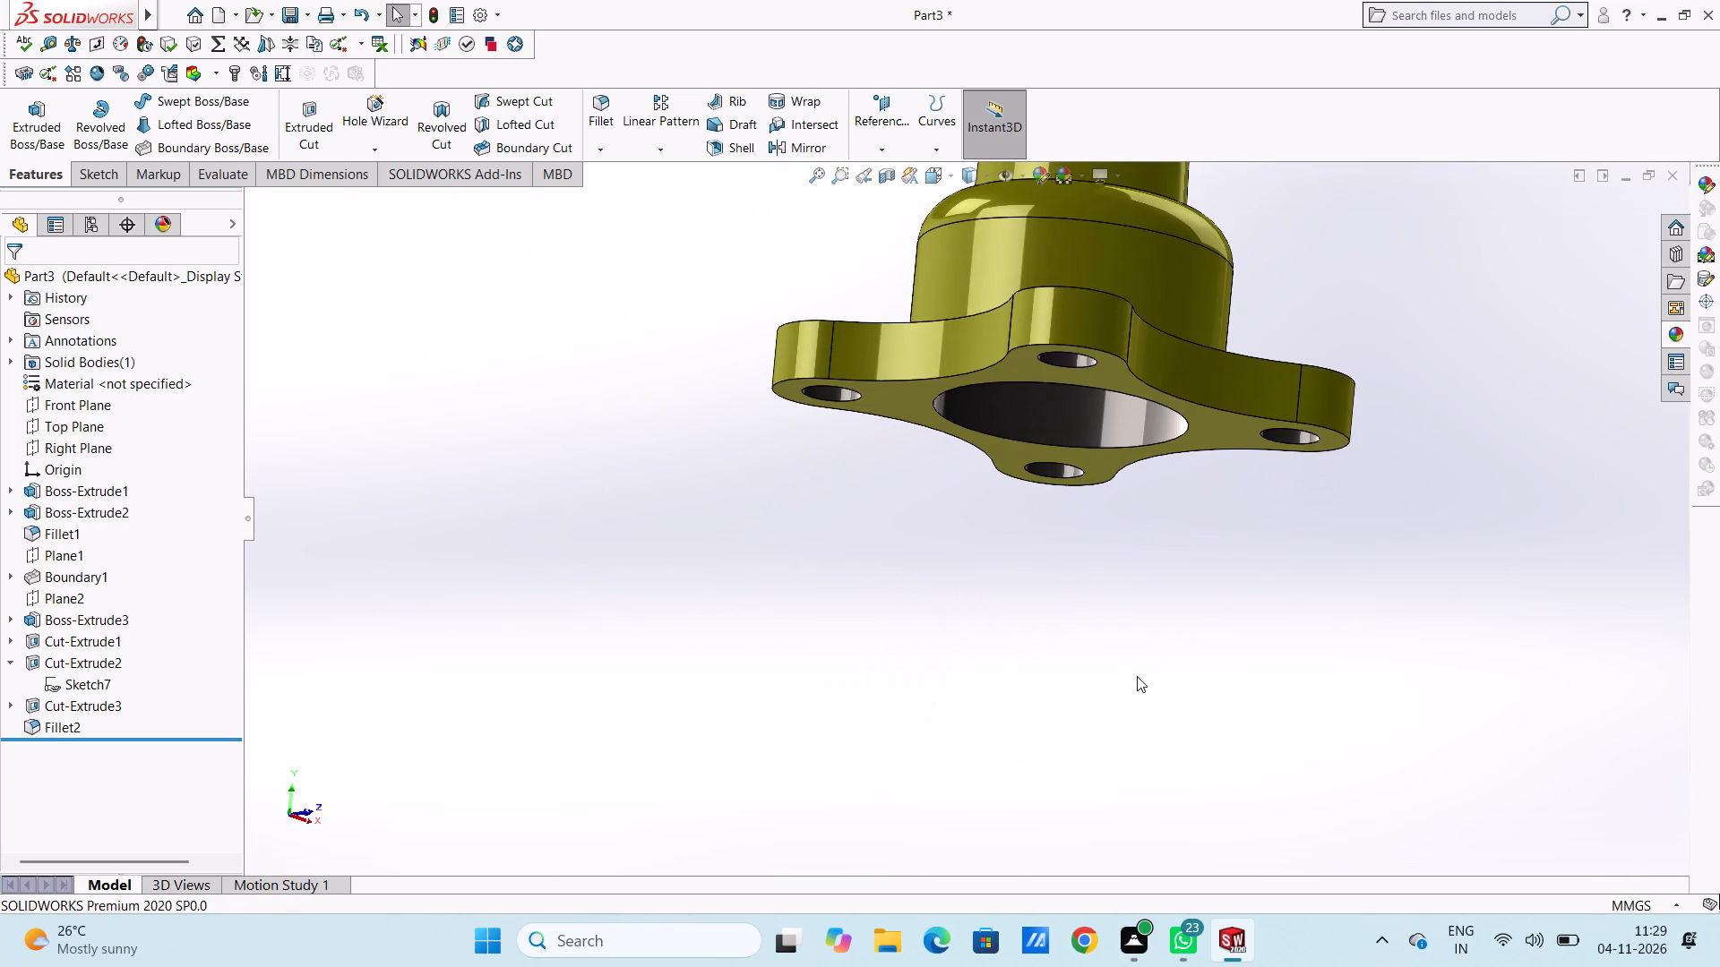
click(1137, 676)
scroll(1137, 676, up, 5)
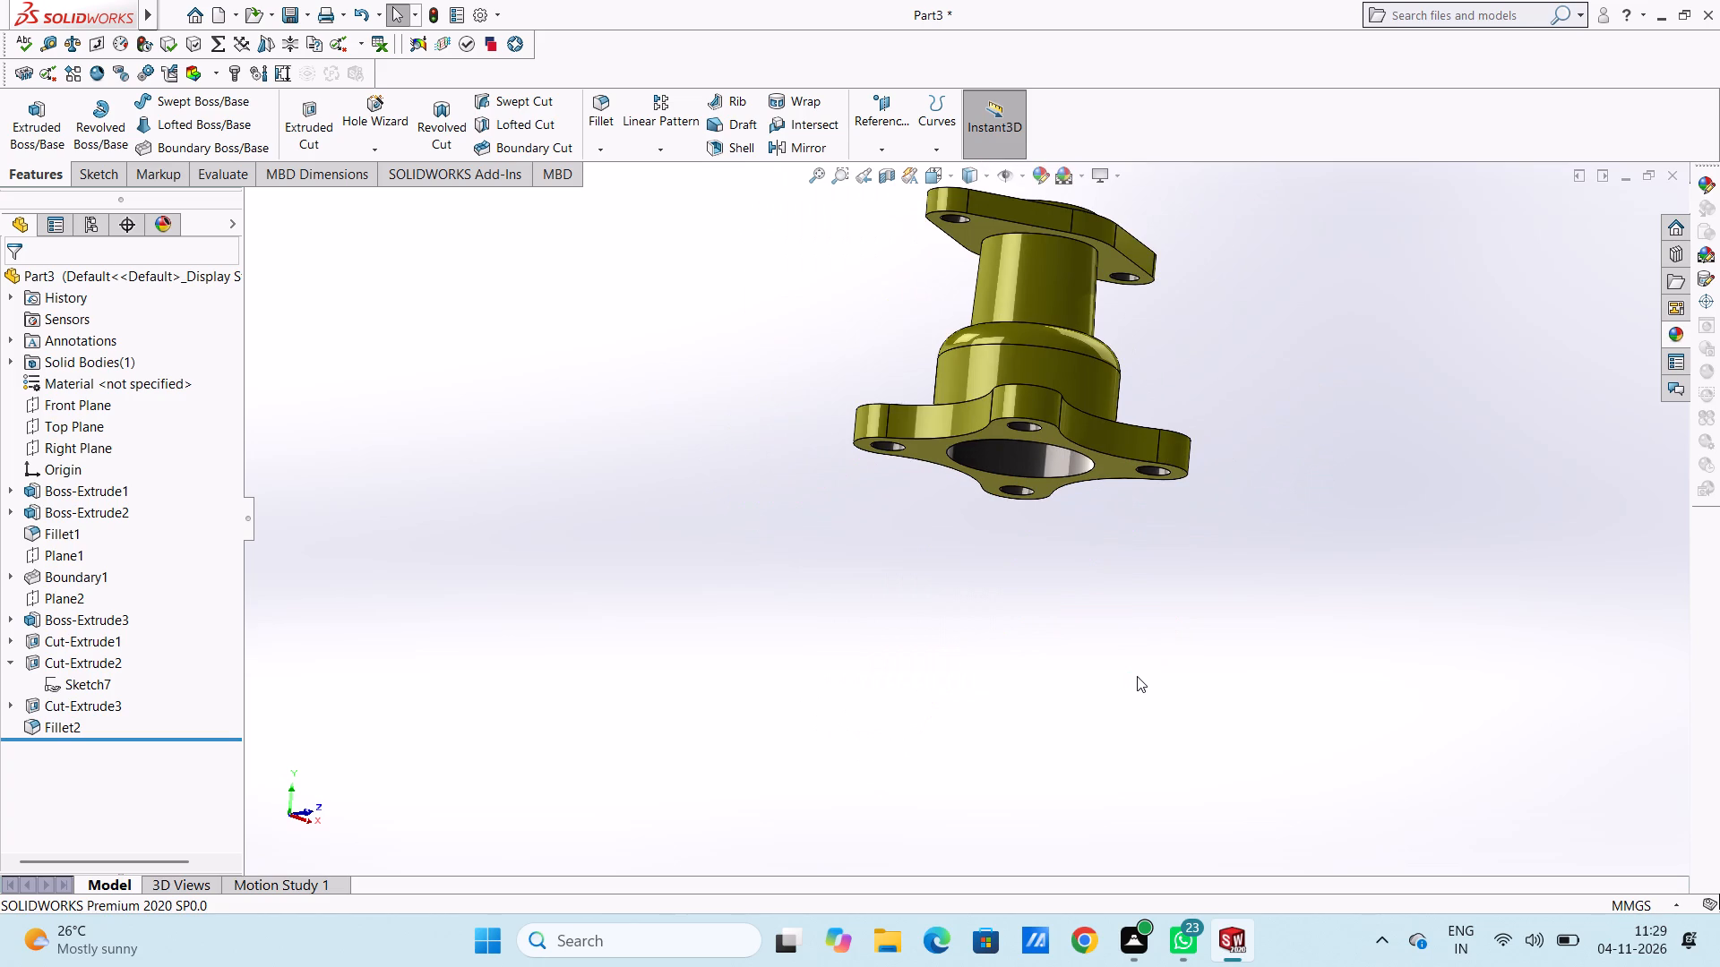
key(ctrl+7)
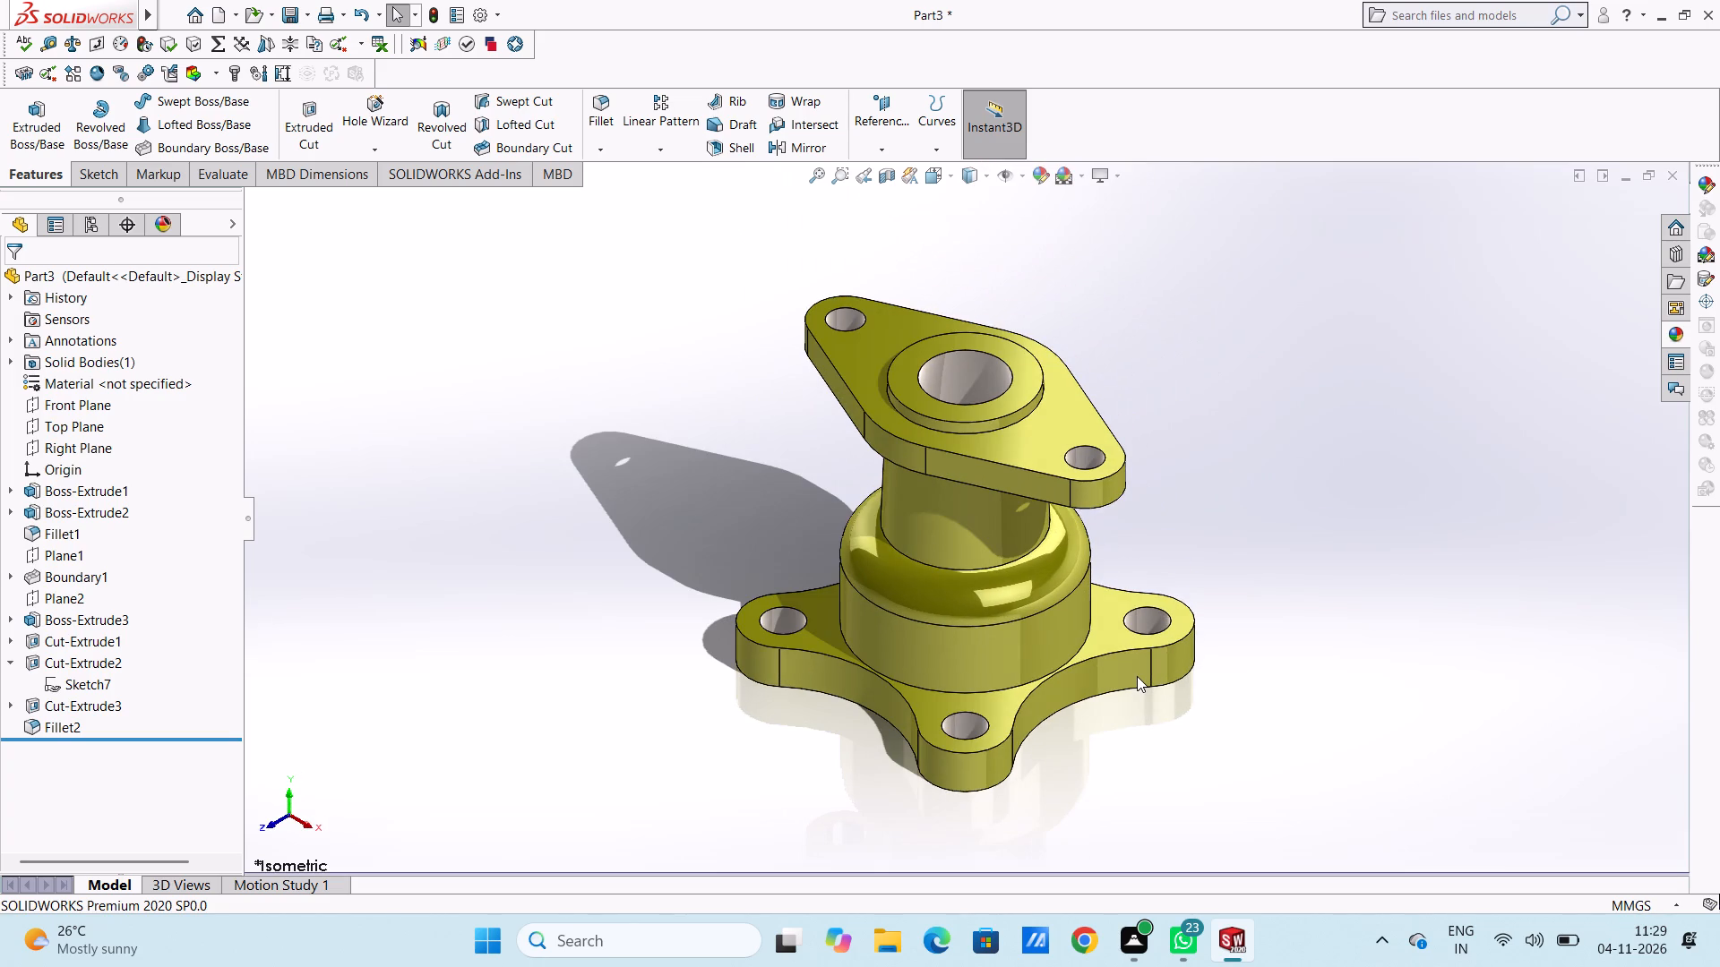
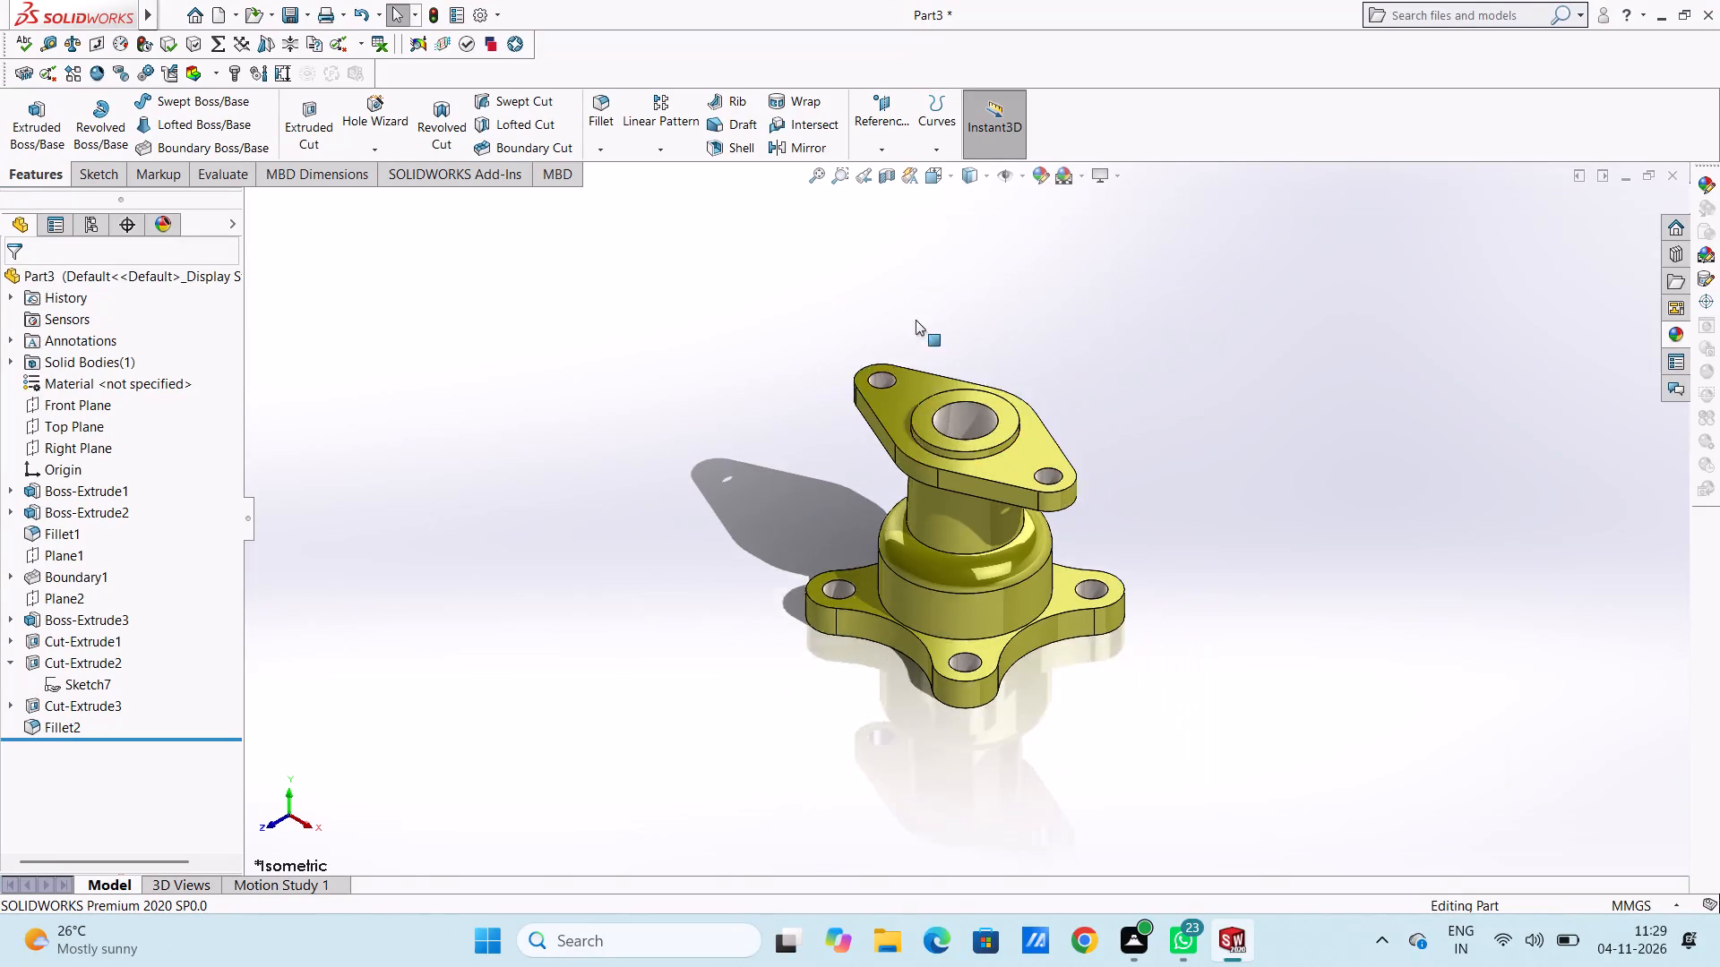
Save the part in the Documents folder under the file name "Double-Flange Tapered Nozzle Housing".
scroll(1015, 369, down, 3)
scroll(950, 668, up, 1)
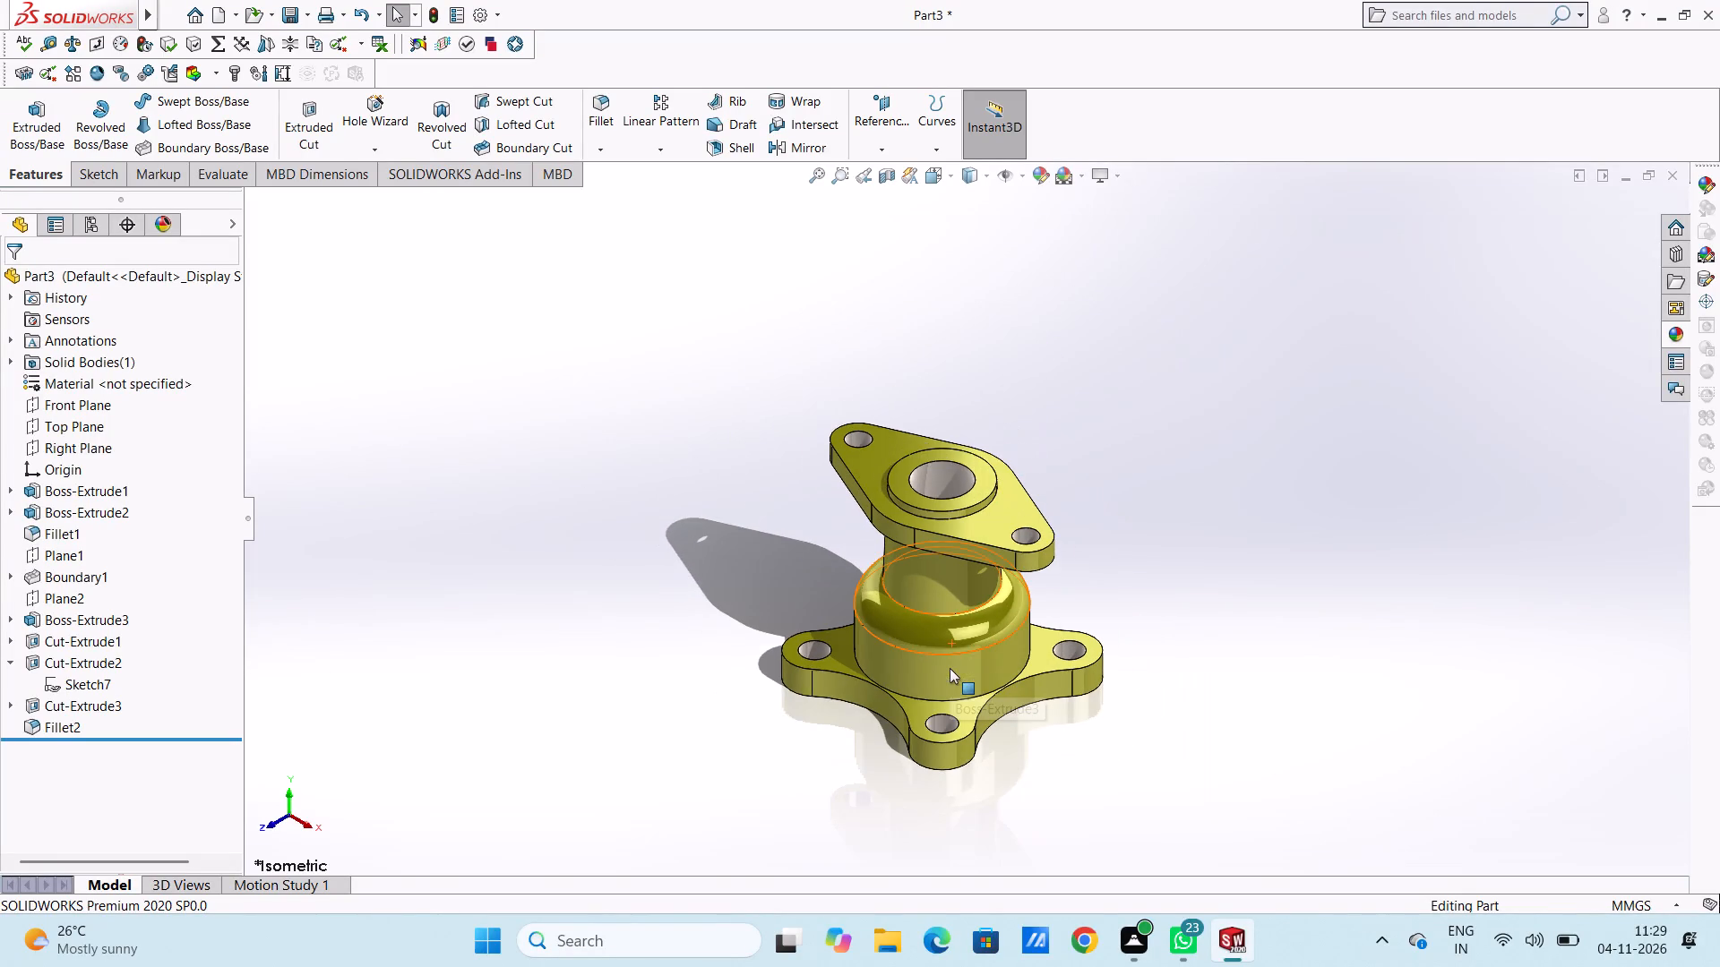
scroll(967, 686, down, 3)
click(1227, 384)
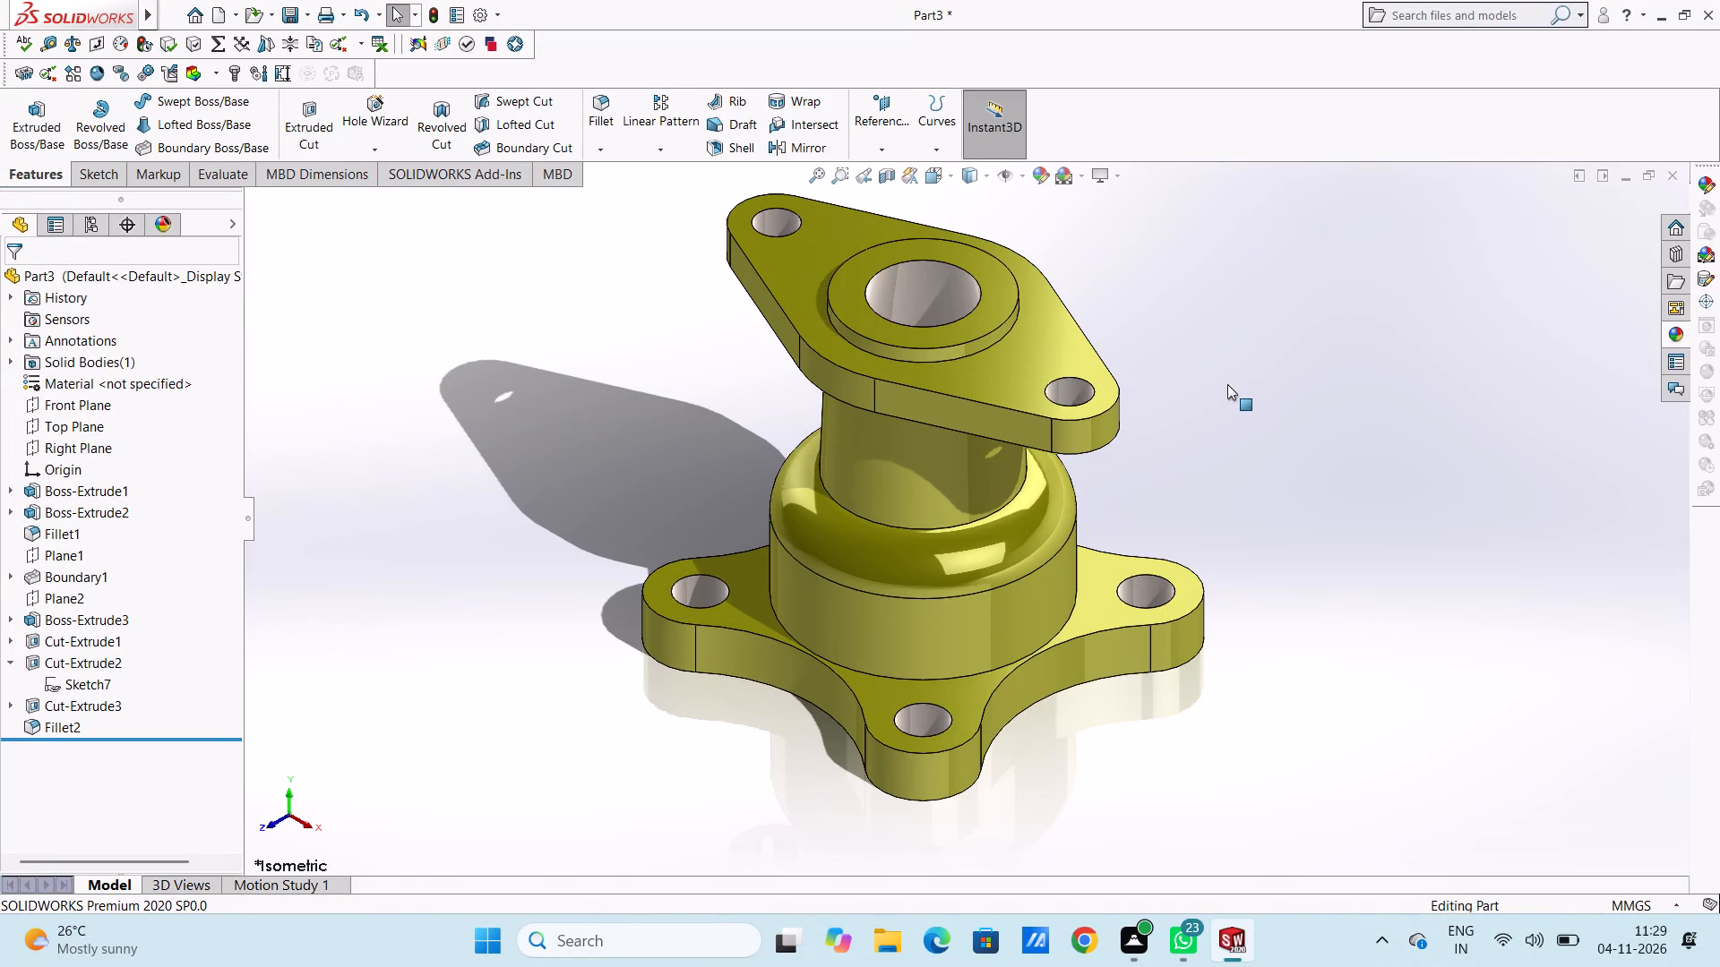
key(ctrl+s)
key(ctrl+v)
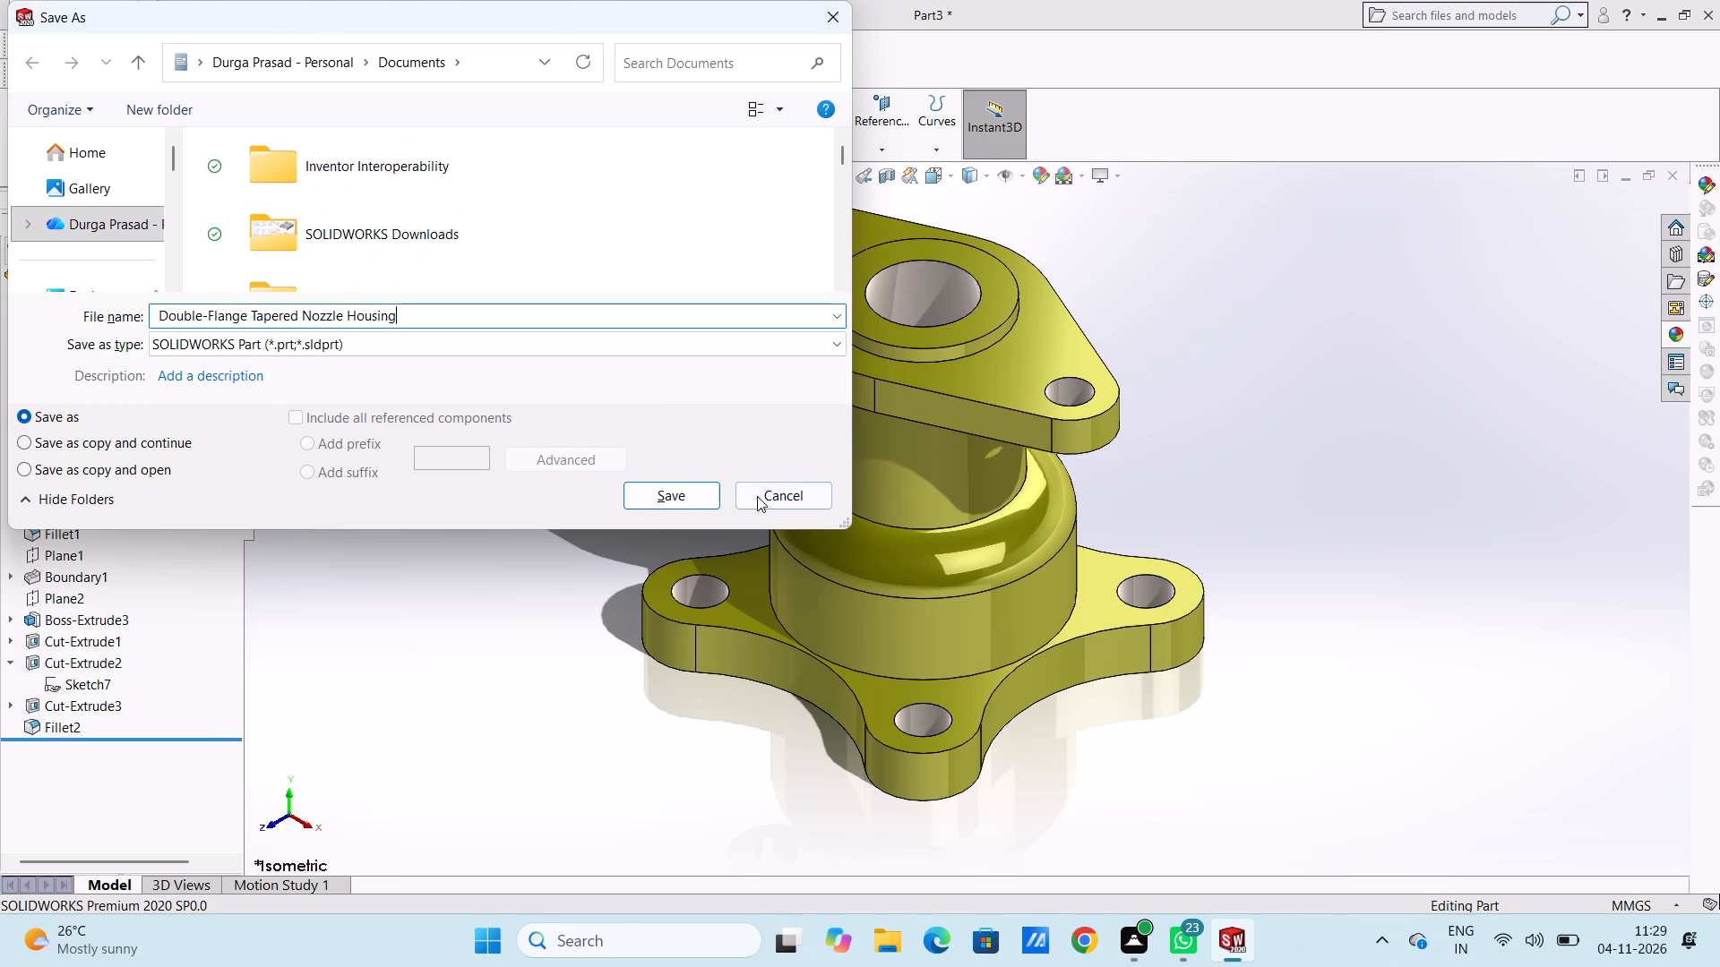
click(701, 493)
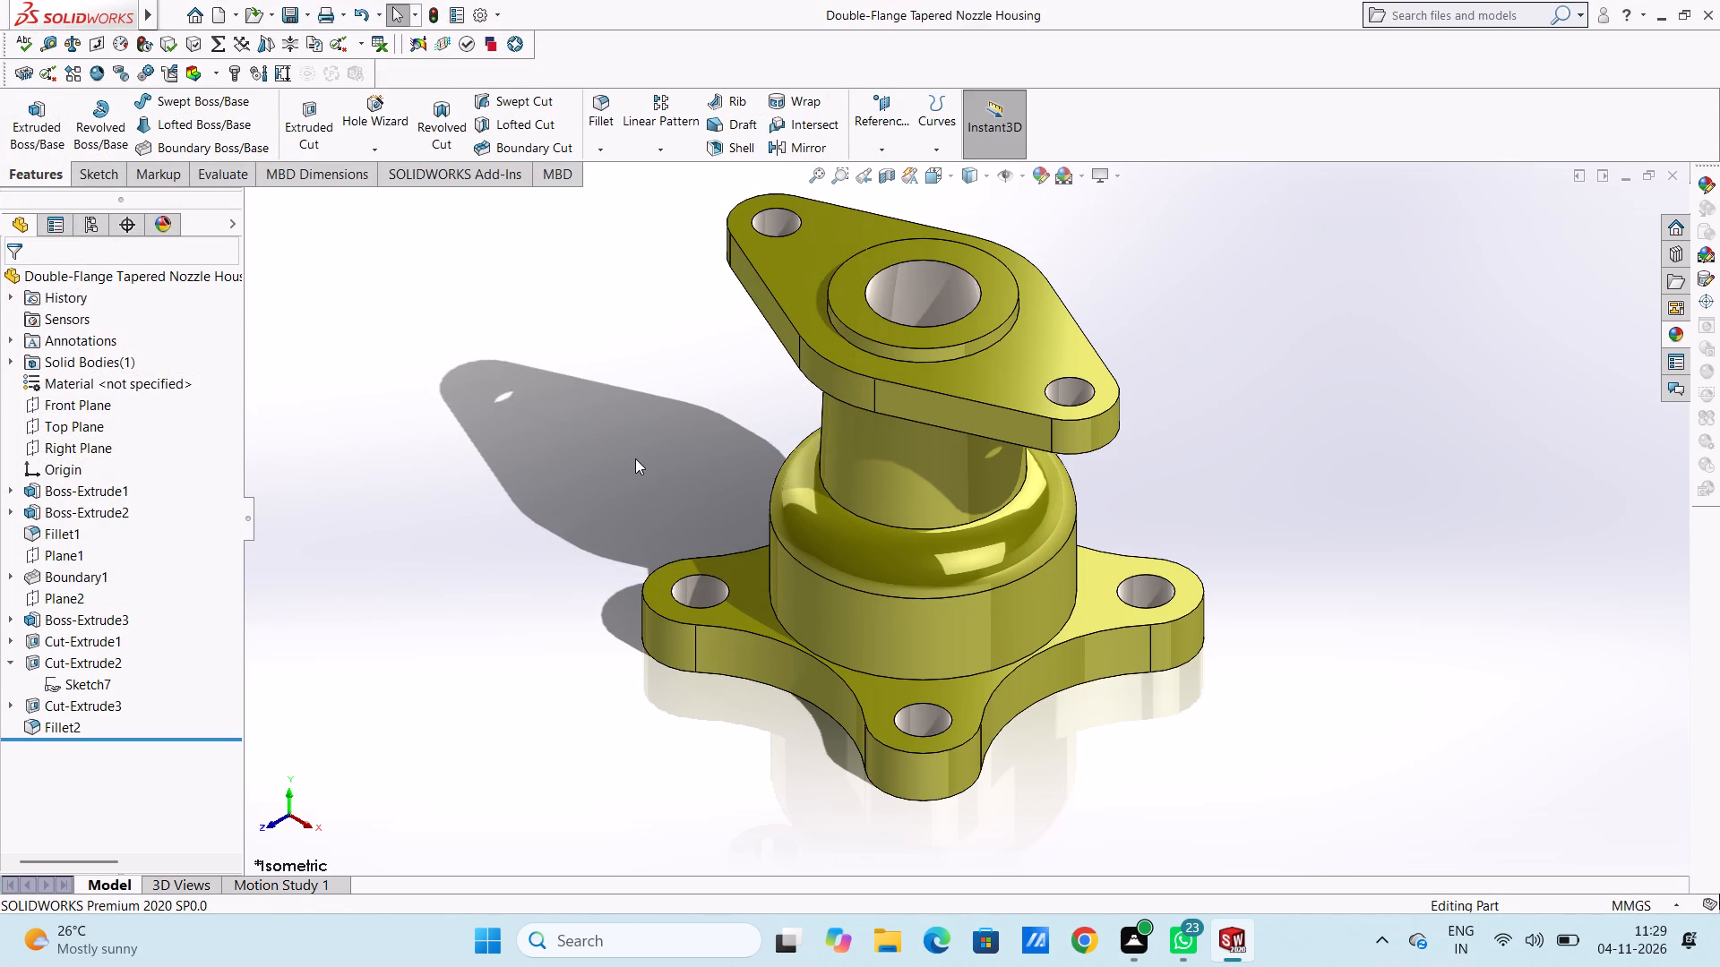
Save a copy of the housing as an Adobe Portable Document Format (*.pdf) file with the same name in Documents.
click(635, 458)
click(305, 13)
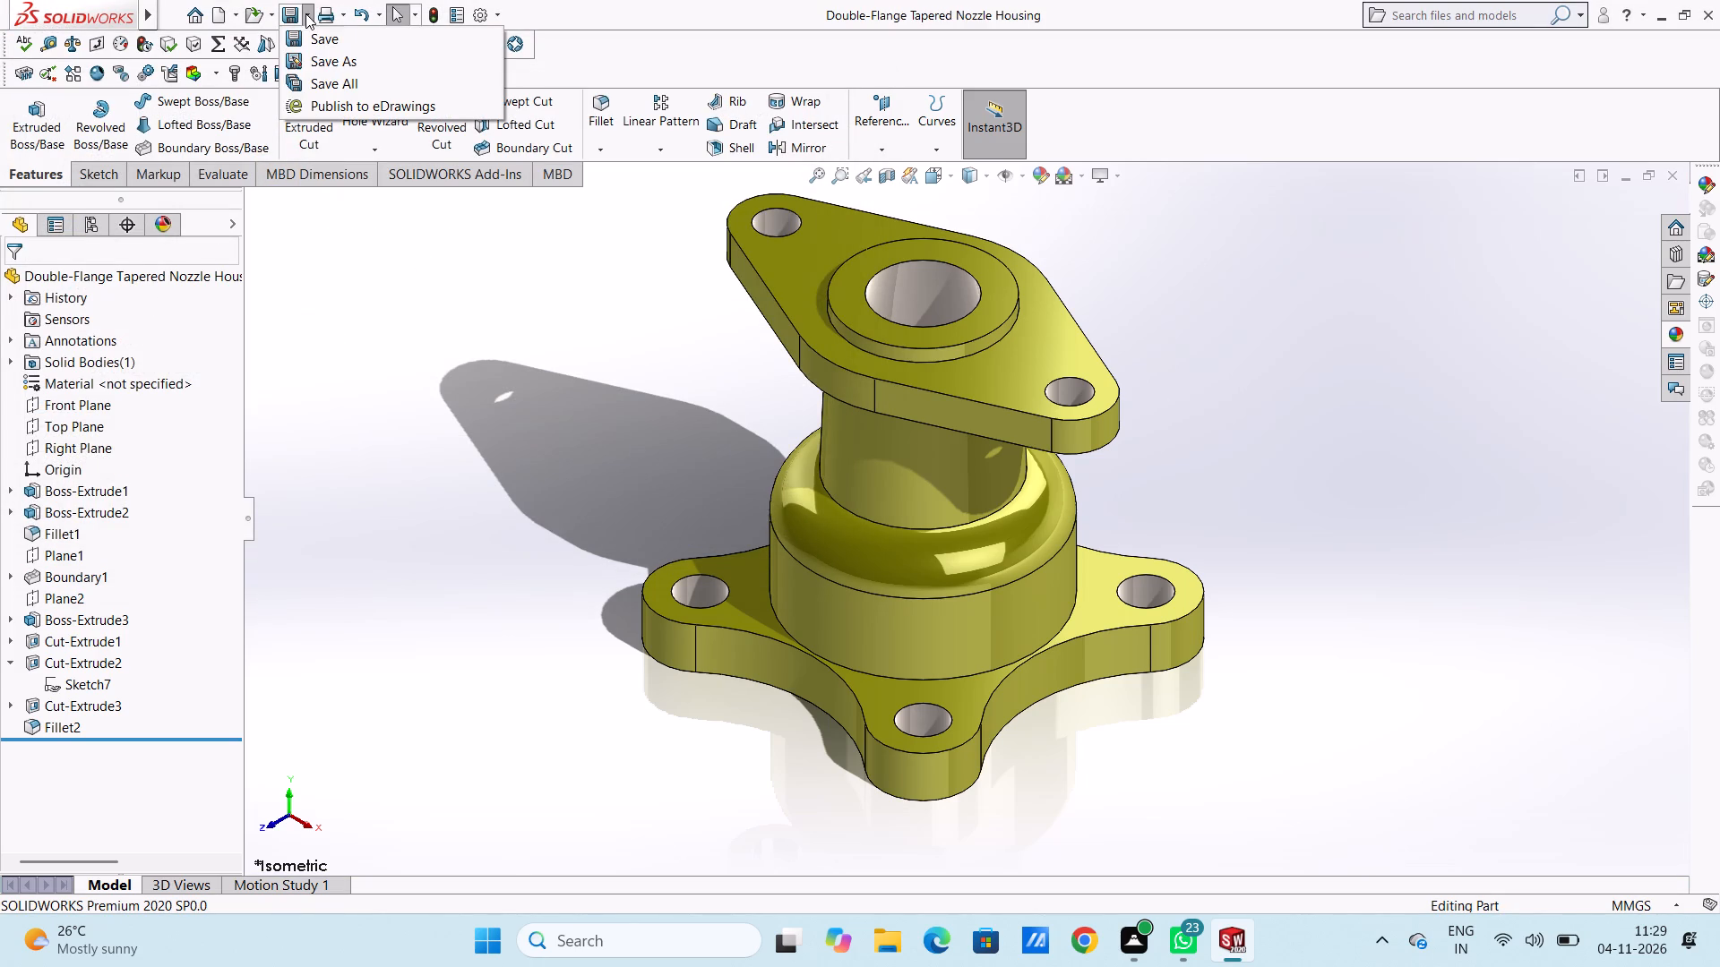
click(360, 62)
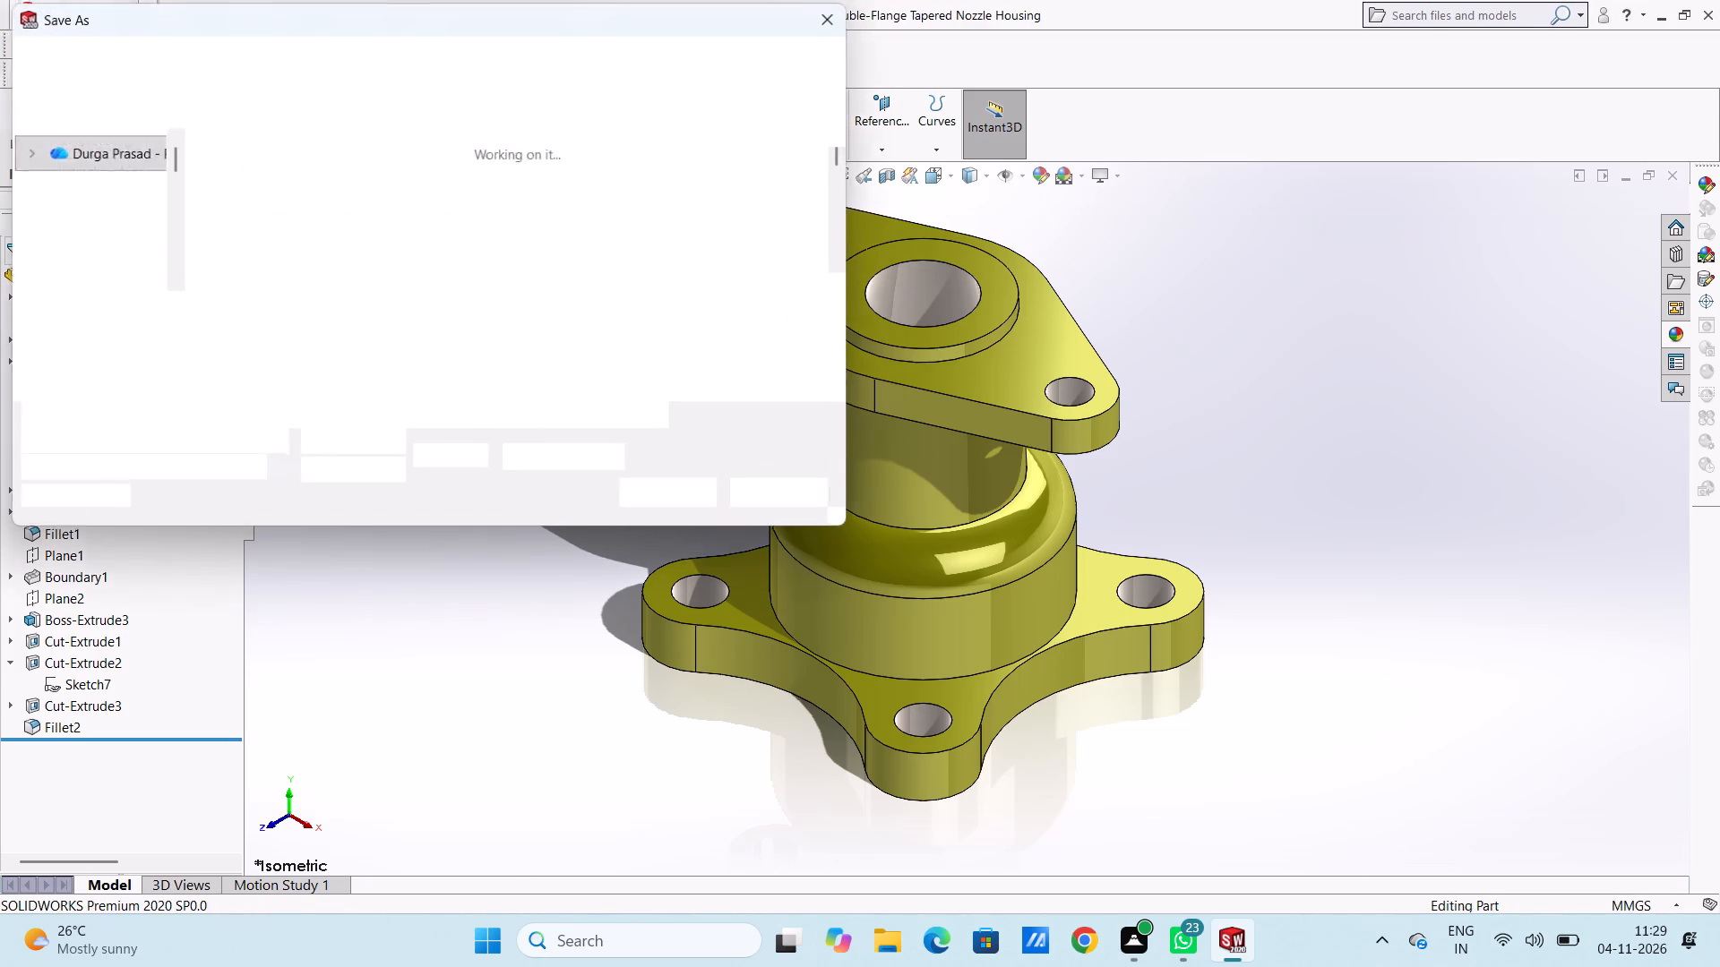
click(561, 344)
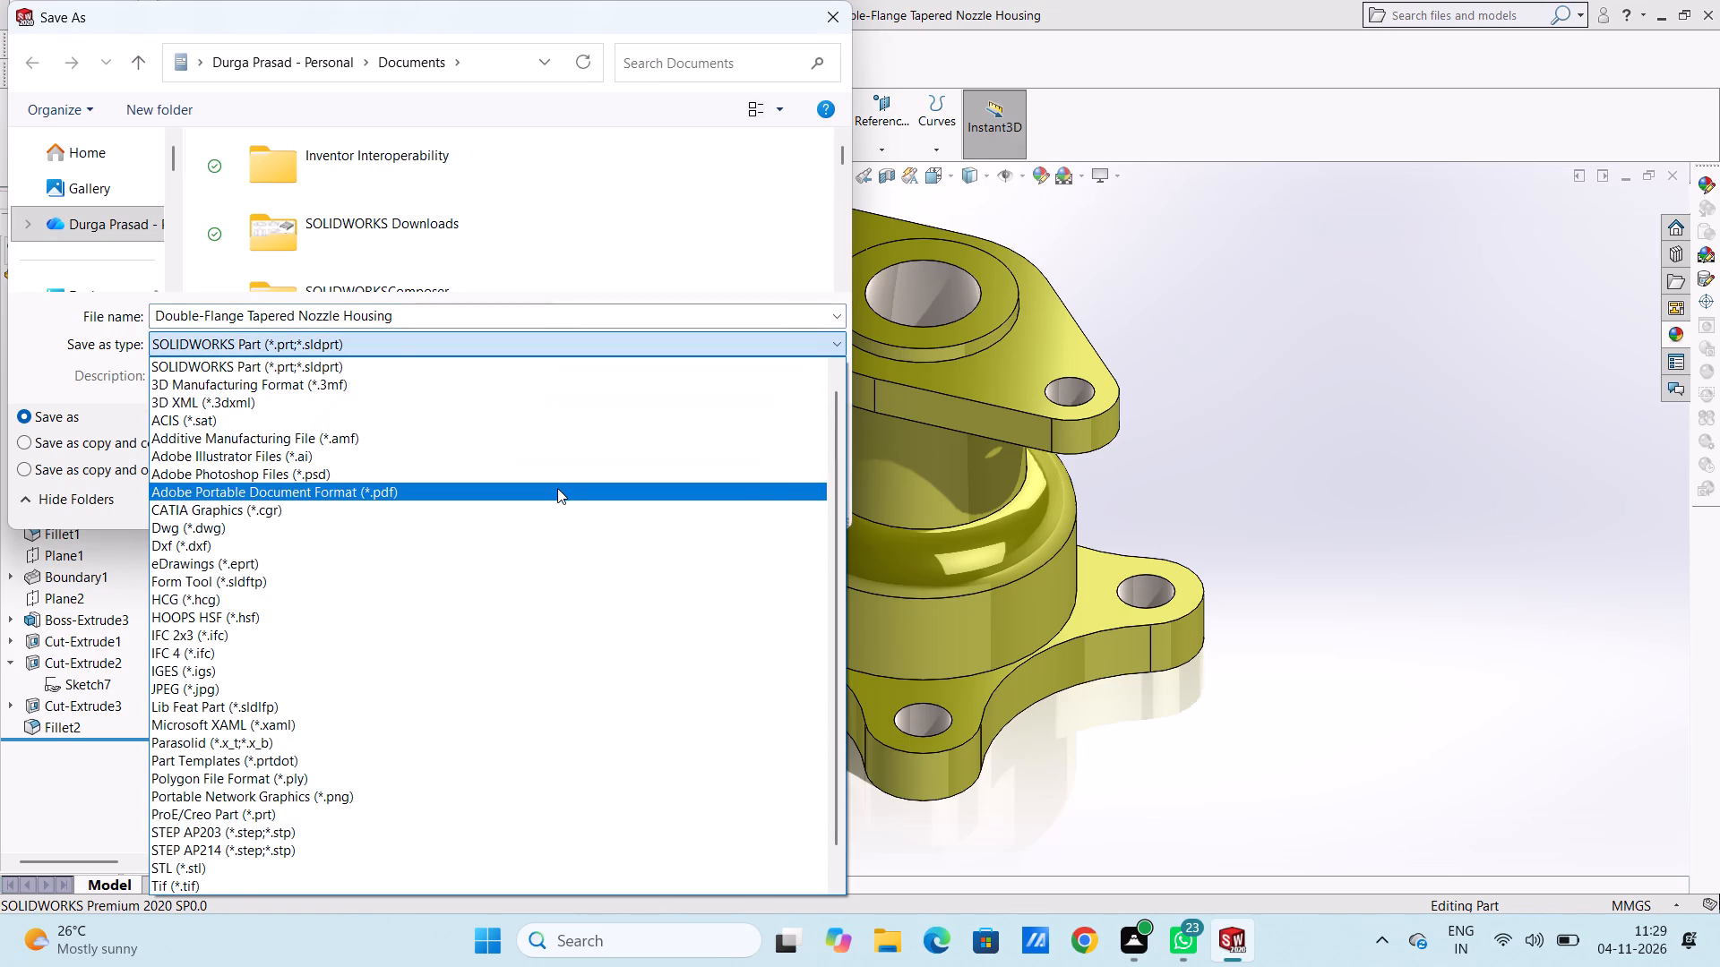
click(557, 488)
click(630, 530)
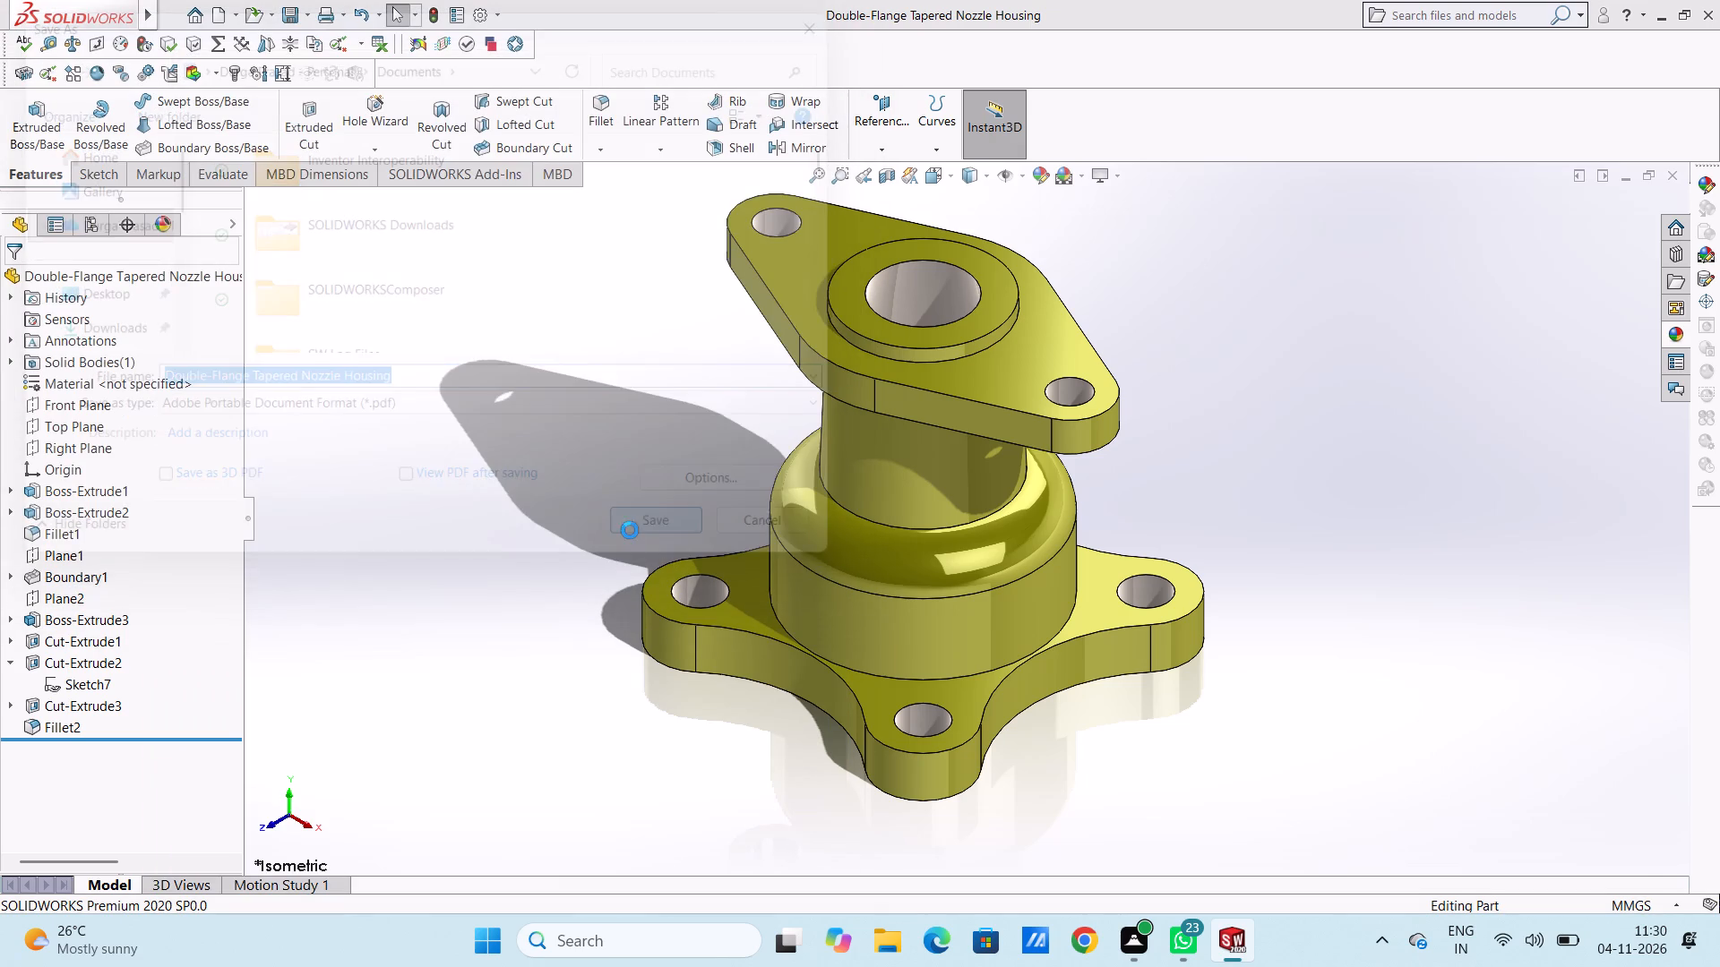